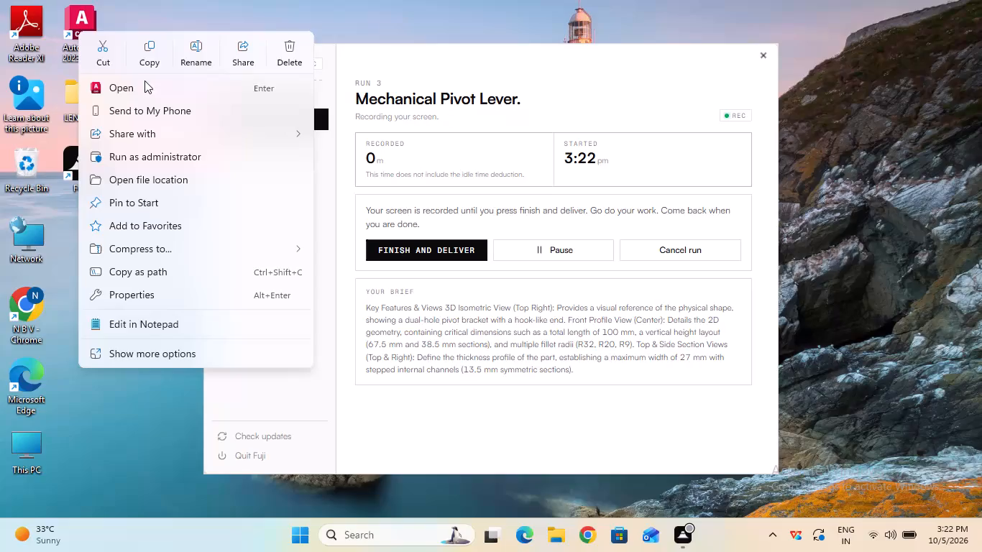
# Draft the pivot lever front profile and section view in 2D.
# Launch AutoCAD 2023 from the desktop.
pyautogui.doubleClick(145, 83)
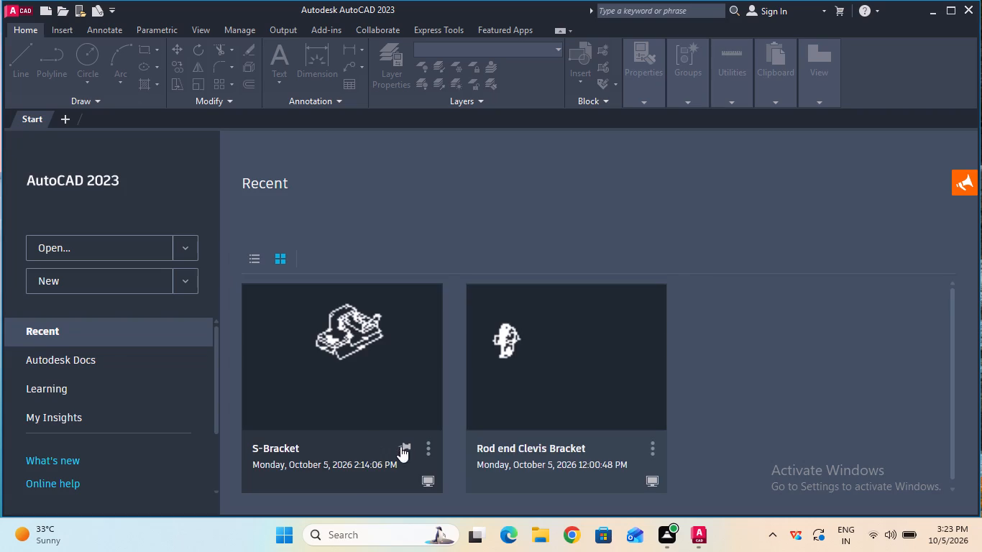
# Remove the S-Bracket and Rod end Clevis Bracket drawings from the list of recent files.
pyautogui.doubleClick(423, 447)
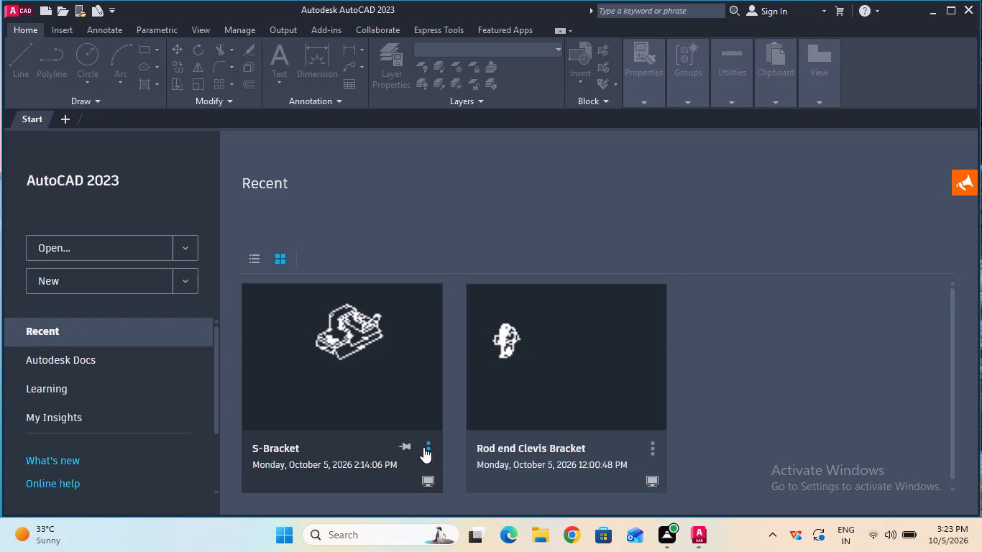
pyautogui.click(423, 447)
pyautogui.click(449, 417)
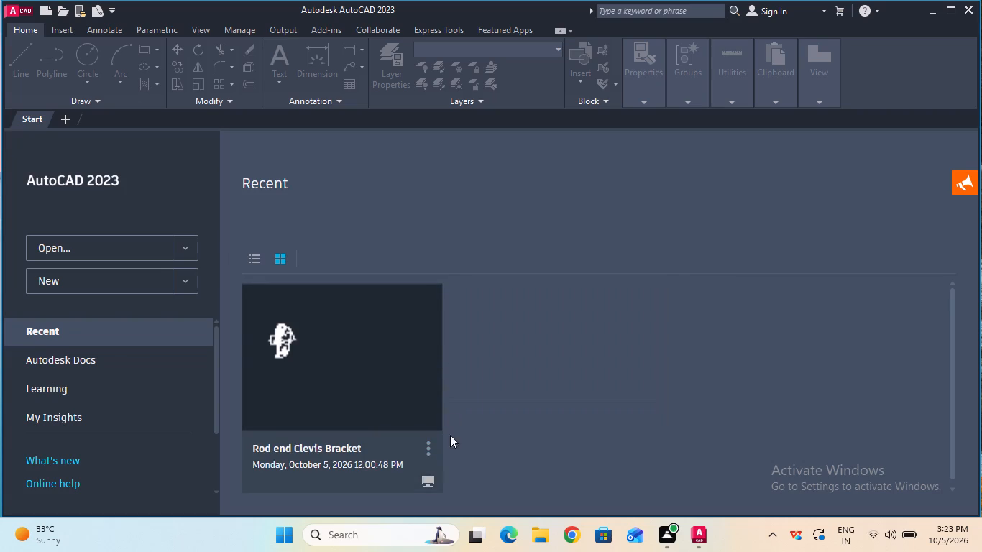
pyautogui.click(421, 450)
pyautogui.click(429, 445)
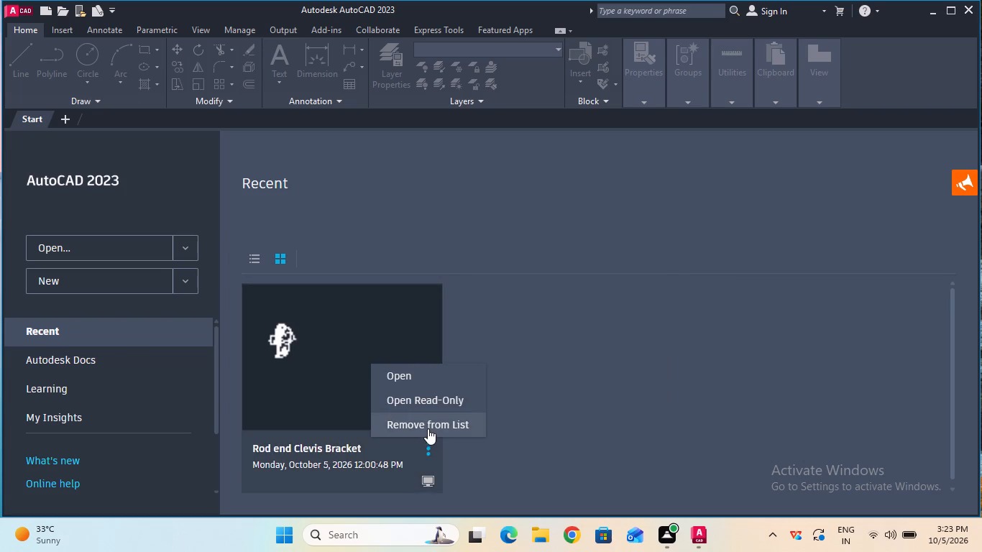
pyautogui.click(428, 428)
# Create a new blank drawing.
pyautogui.click(148, 287)
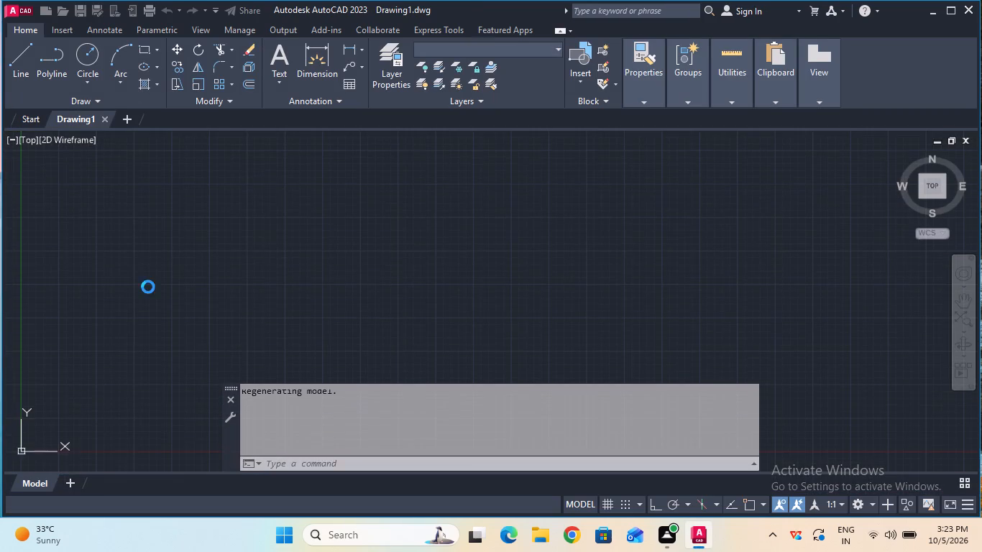
# Turn on command logging for the new drawing with LOGFILEON.
pyautogui.click(336, 452)
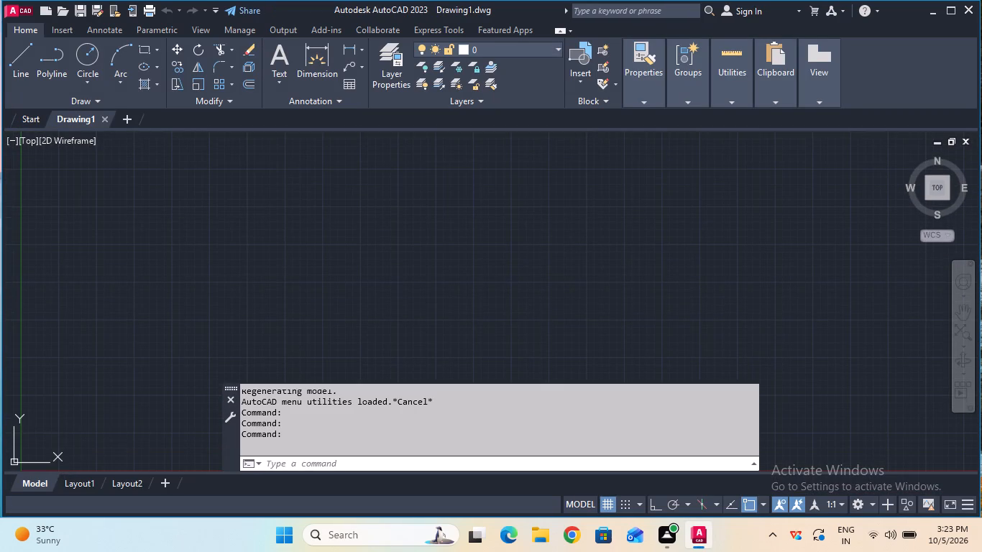
pyautogui.click(336, 469)
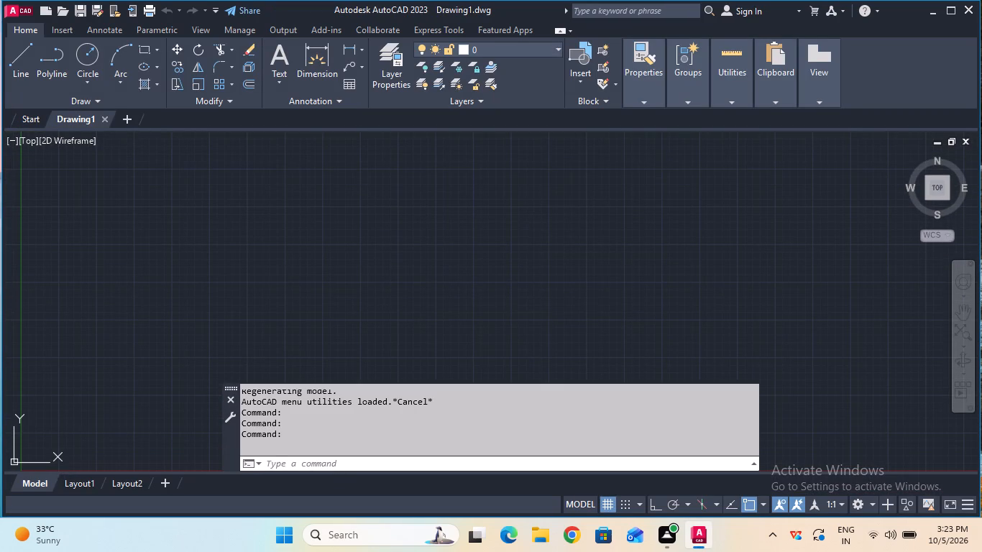
pyautogui.doubleClick(336, 464)
pyautogui.write('lo')
pyautogui.press('g')
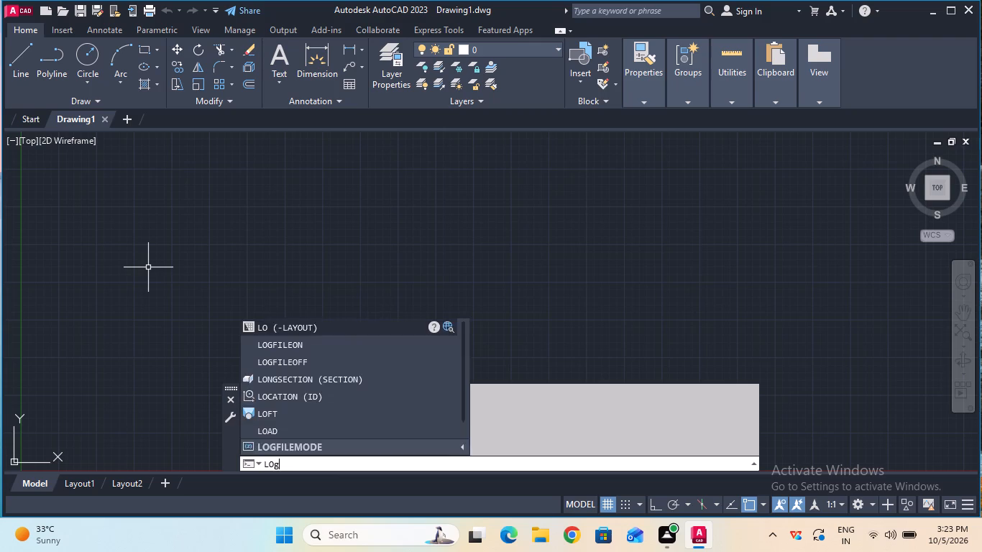
pyautogui.doubleClick(362, 350)
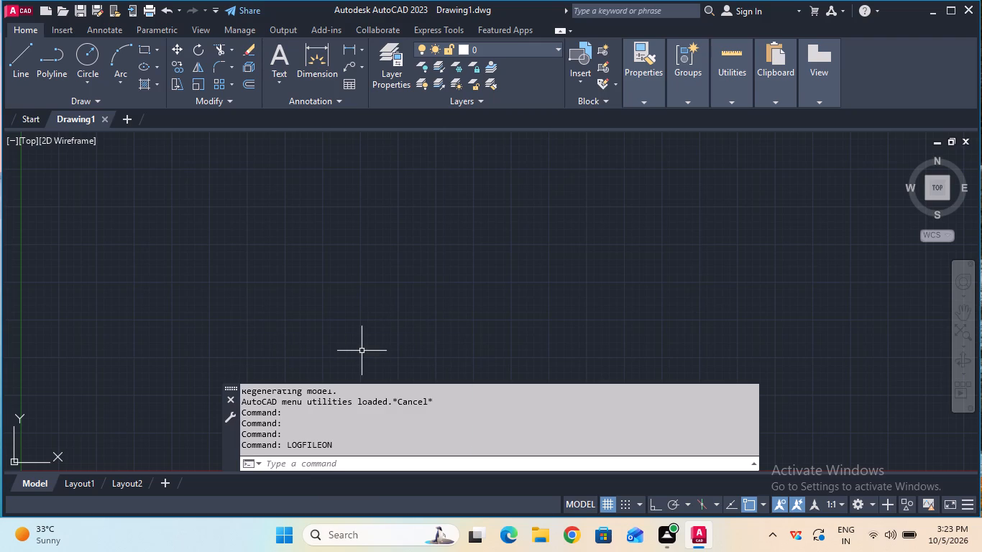
# Configure the drawing units with length precision 0 and millimeters as the insertion scale.
pyautogui.click(349, 454)
pyautogui.click(347, 464)
pyautogui.write('uni')
pyautogui.click(317, 363)
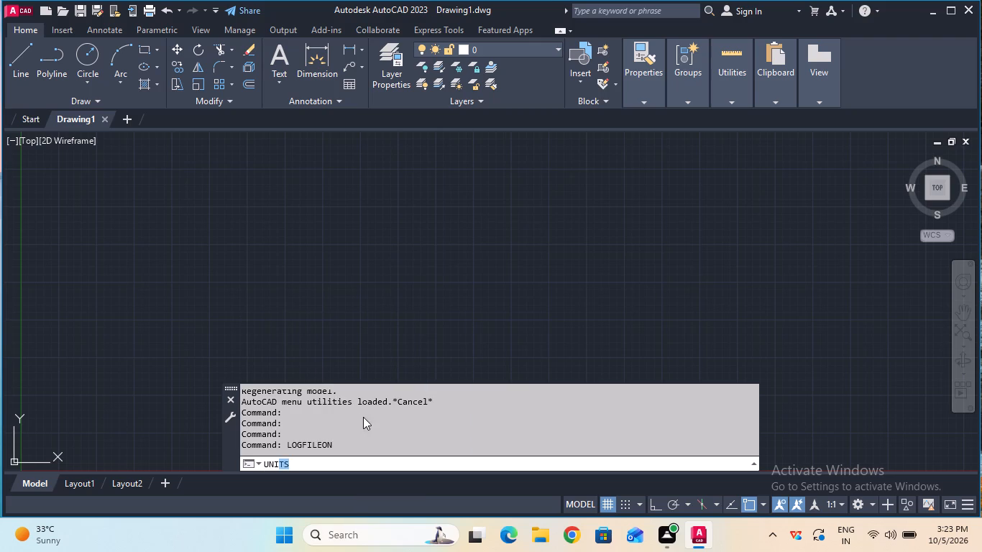
pyautogui.doubleClick(449, 185)
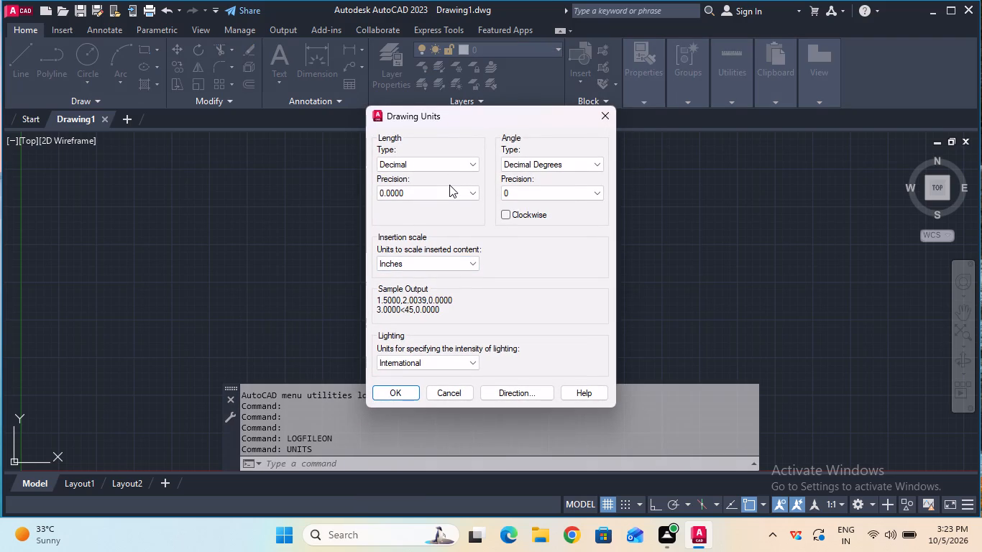
pyautogui.click(449, 187)
pyautogui.click(450, 203)
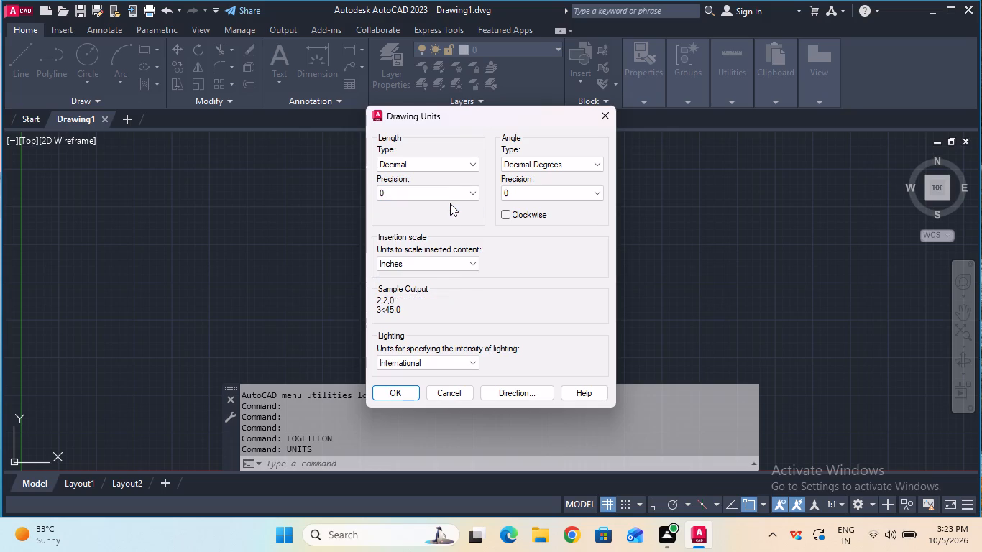
pyautogui.click(438, 264)
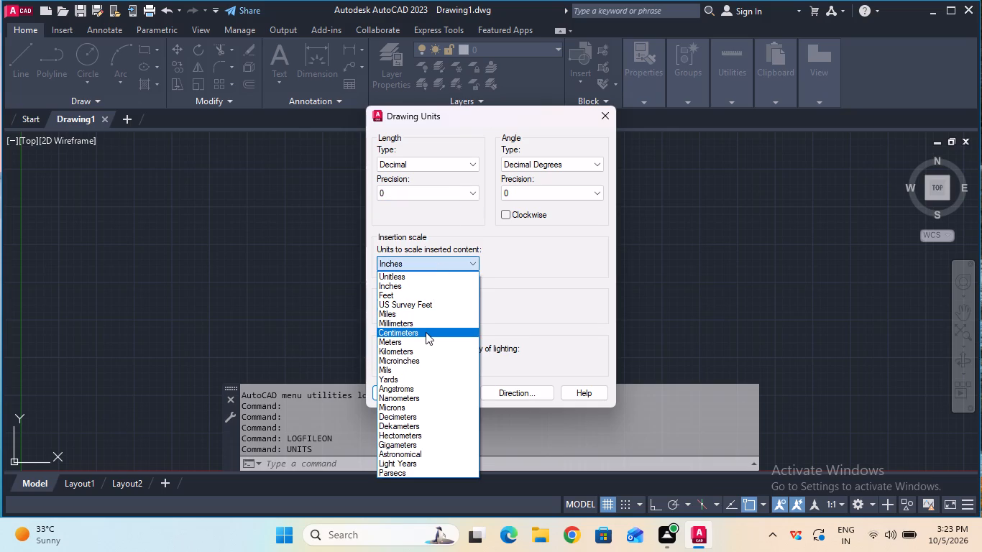
pyautogui.click(426, 324)
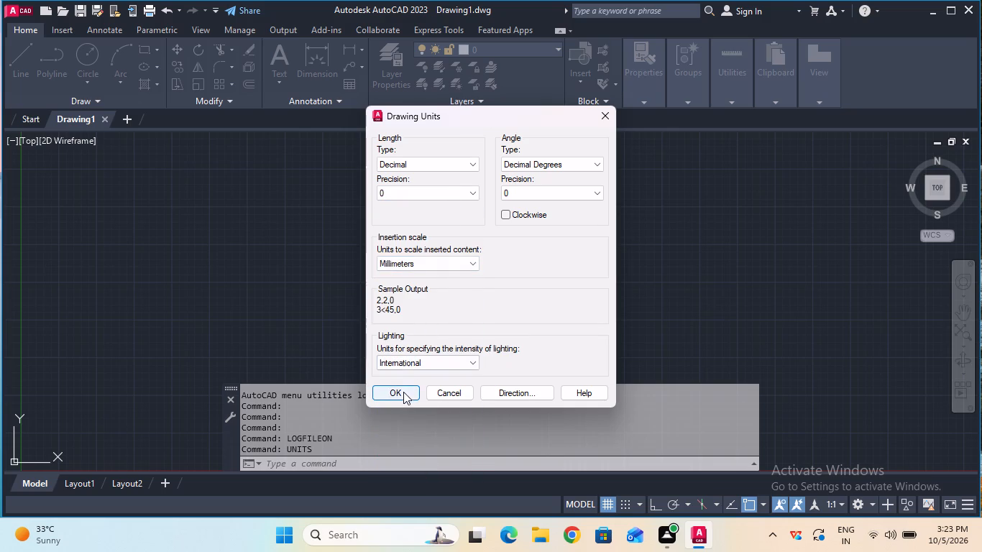
pyautogui.click(403, 392)
# Modify the Standard dimension style to use a linear dimension precision of 0.
pyautogui.click(352, 461)
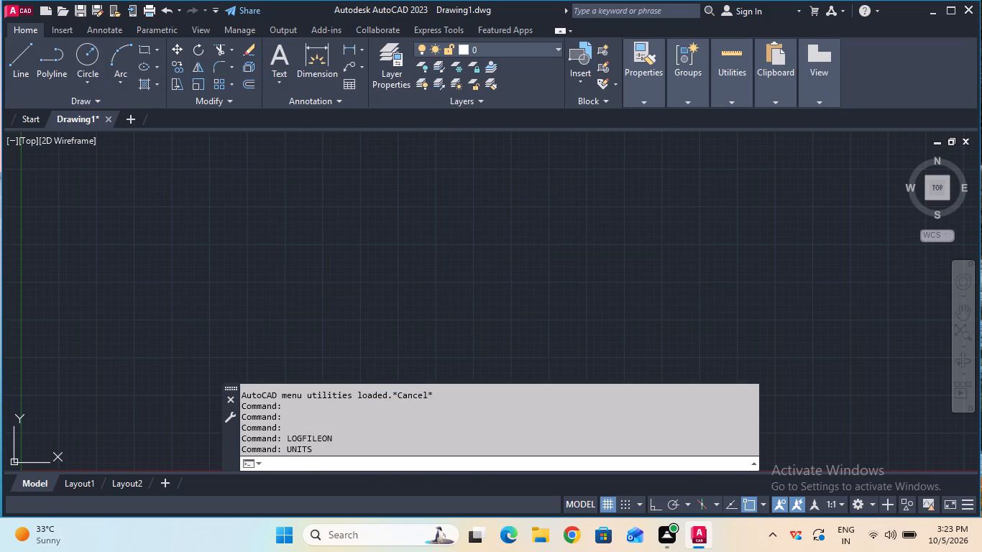
pyautogui.press('d')
pyautogui.press('Return')
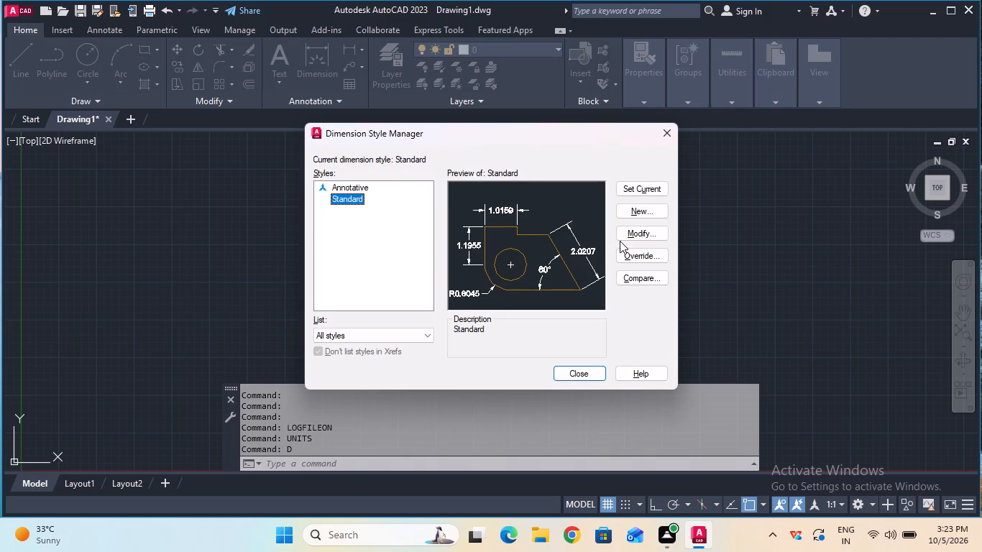
pyautogui.click(625, 239)
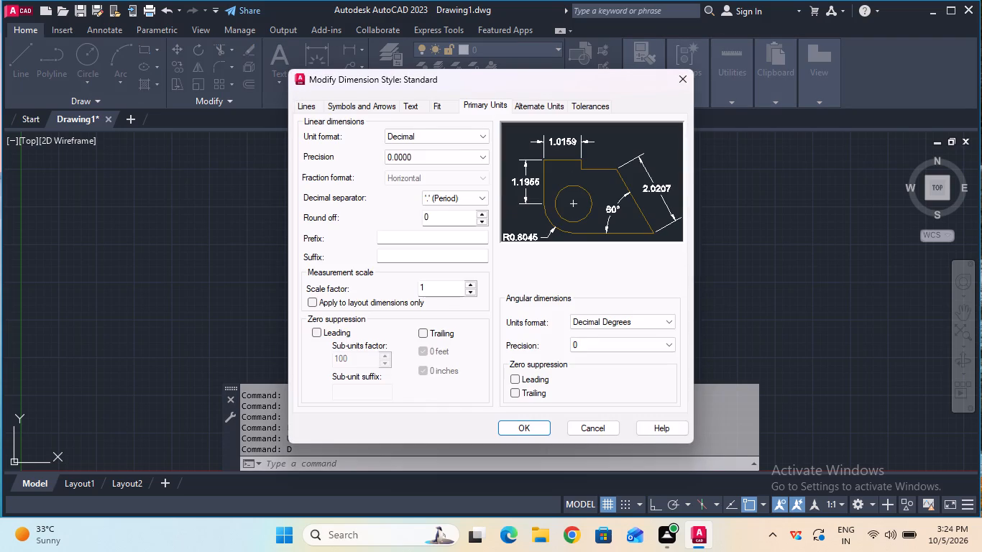
pyautogui.click(459, 157)
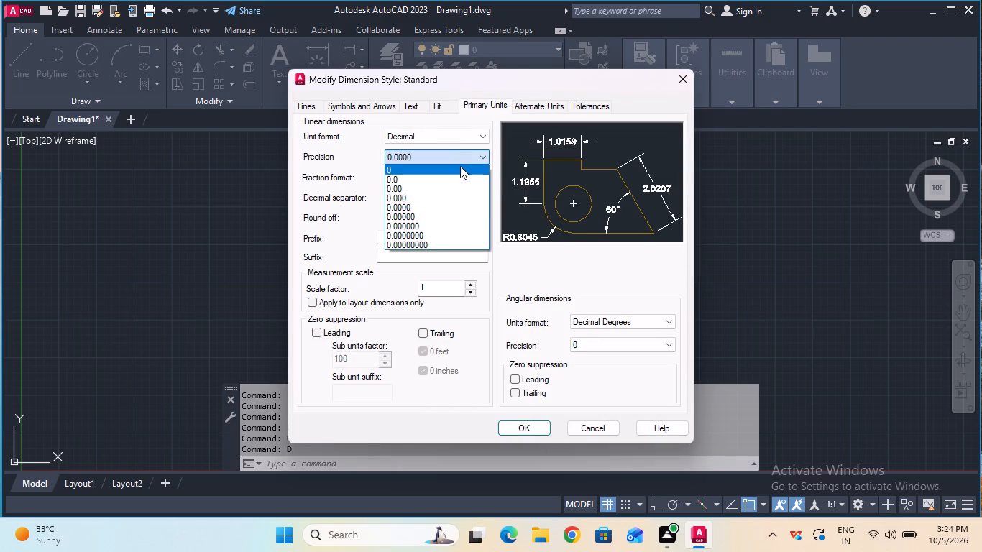
pyautogui.click(461, 166)
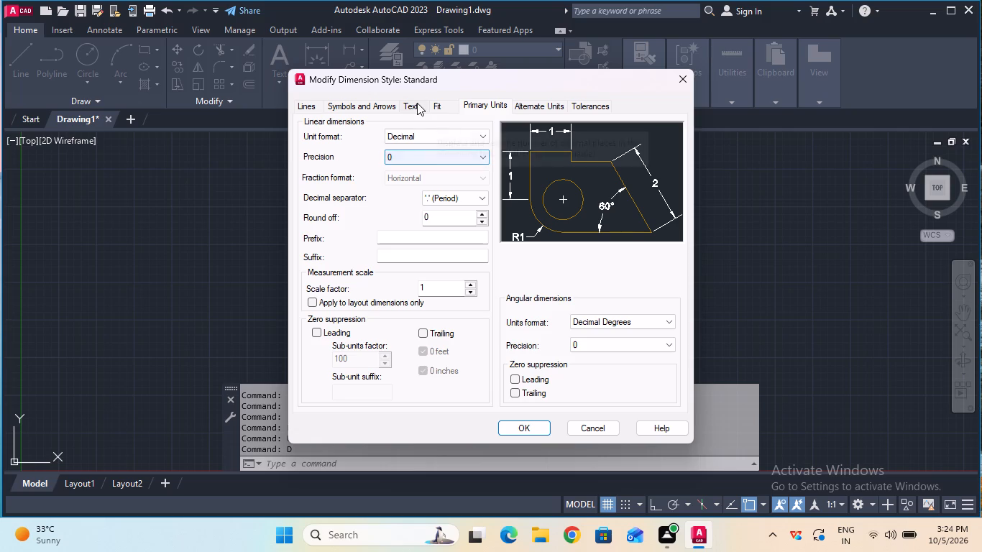
# Set the Standard dimension style's text height to 6 with ISO standard text alignment, and make the style current.
pyautogui.click(417, 103)
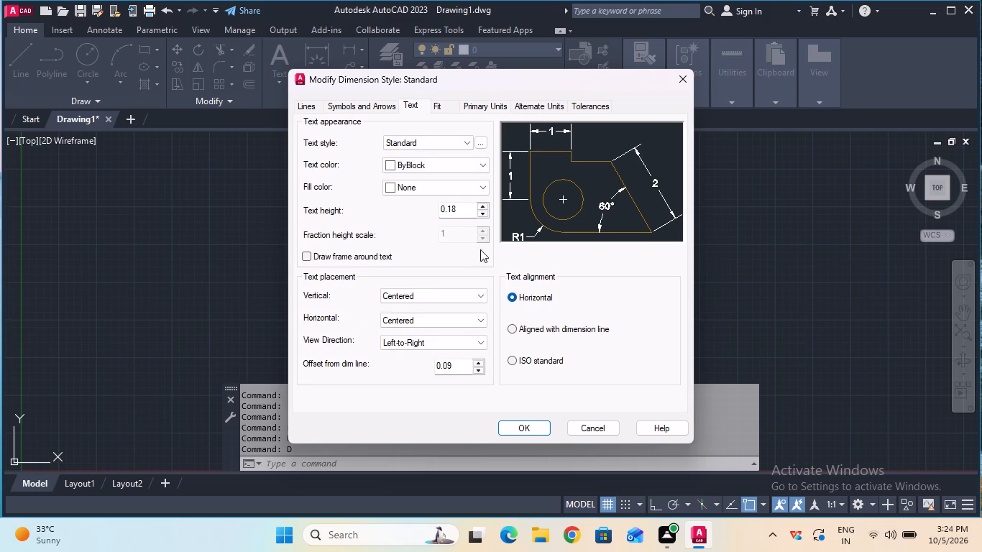
pyautogui.click(461, 214)
pyautogui.press('BackSpace')
pyautogui.press('BackSpace')
pyautogui.press('BackSpace')
pyautogui.press('BackSpace')
pyautogui.press('BackSpace')
pyautogui.press('BackSpace')
pyautogui.press('BackSpace')
pyautogui.press('BackSpace')
pyautogui.press('BackSpace')
pyautogui.press('BackSpace')
pyautogui.press('6')
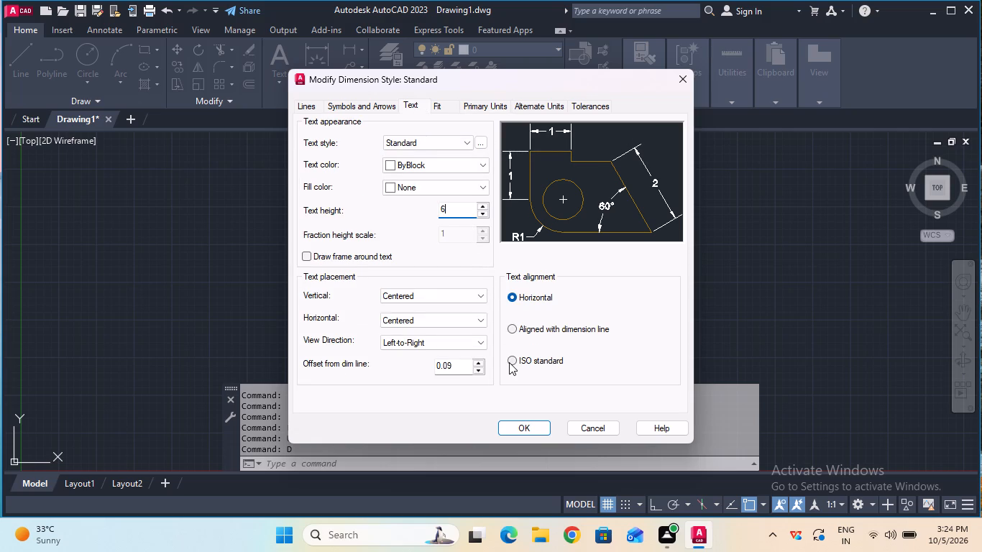
pyautogui.click(509, 362)
pyautogui.click(510, 428)
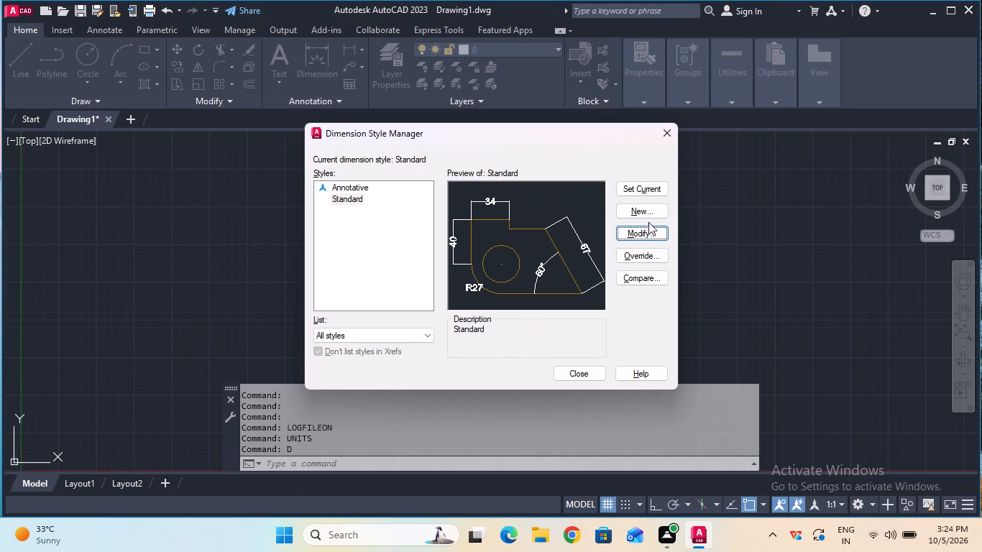
pyautogui.doubleClick(655, 188)
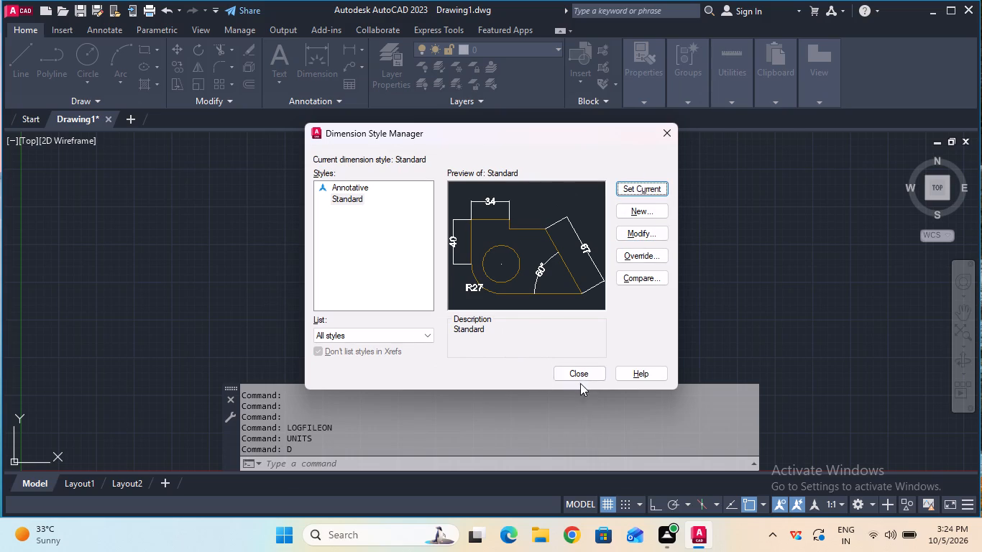
pyautogui.click(581, 375)
# Set the model space limits from 0,0 to 100,100.
pyautogui.click(462, 460)
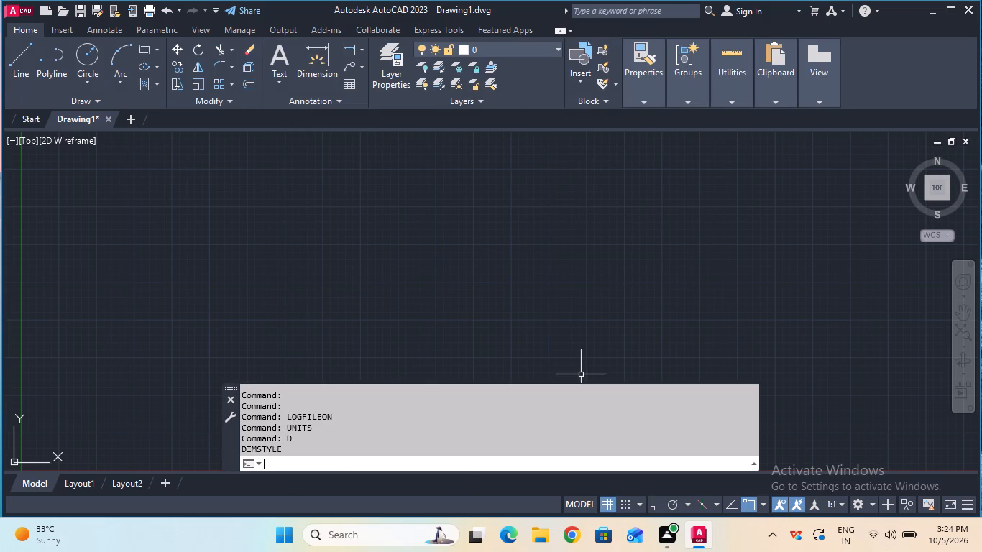
pyautogui.write('lim')
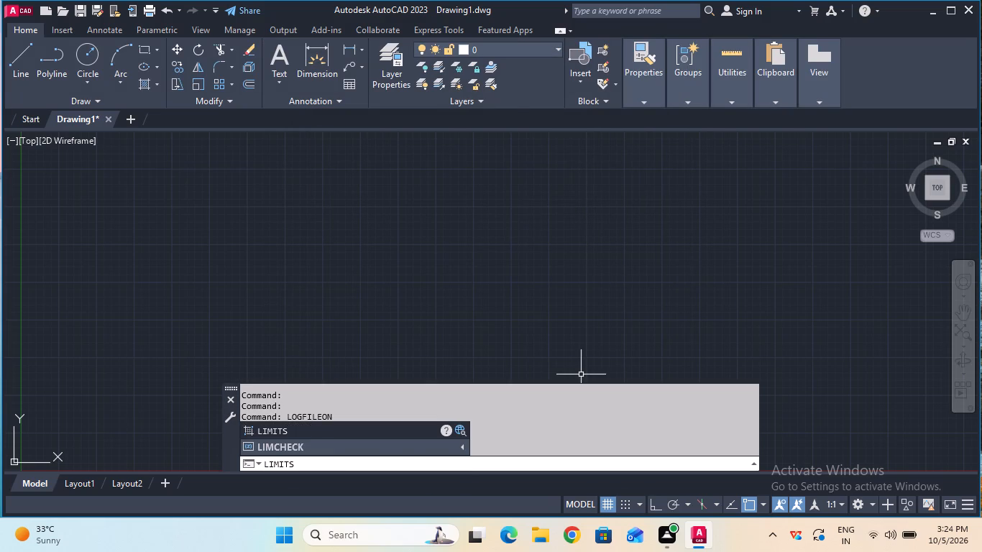
pyautogui.click(388, 430)
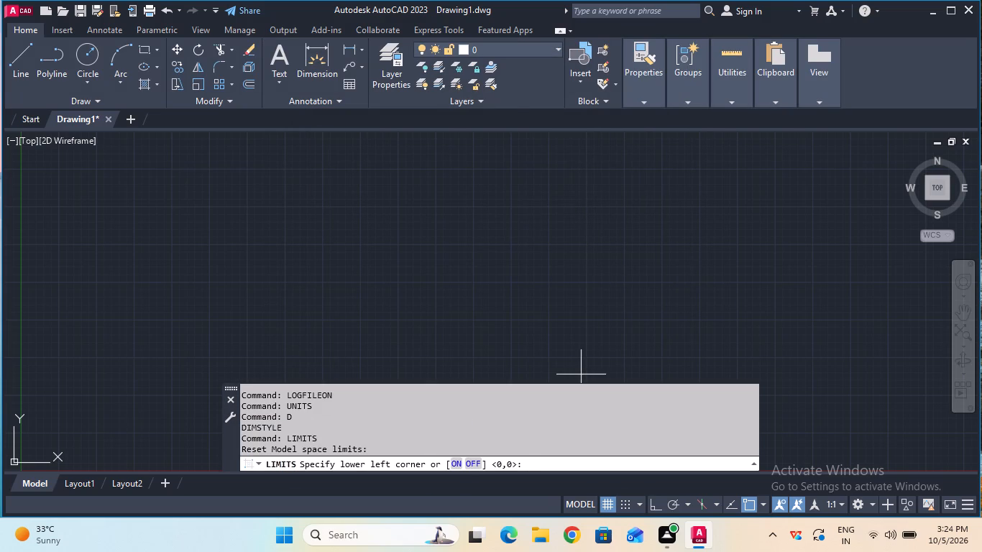
pyautogui.click(525, 461)
pyautogui.write('0,0')
pyautogui.press('Return')
pyautogui.write('100,100')
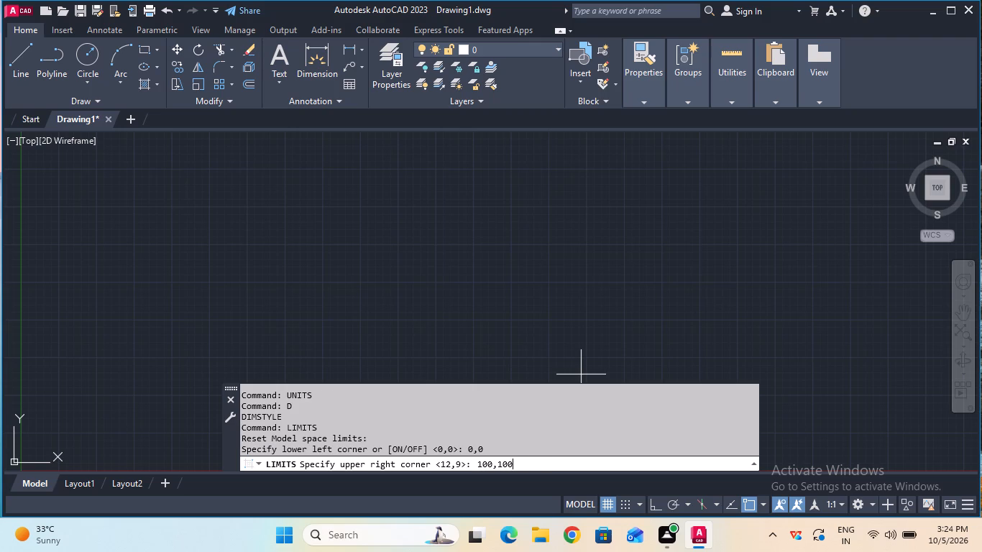
pyautogui.press('Return')
pyautogui.press('z')
pyautogui.press('Return')
pyautogui.press('a')
pyautogui.press('Return')
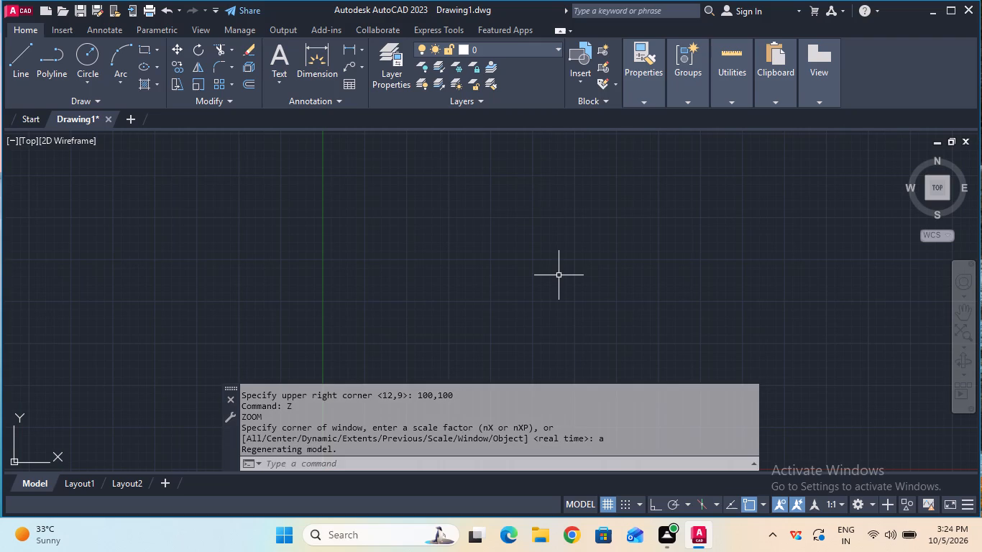
# With Ortho mode on, draw a horizontal baseline 160 mm long.
pyautogui.press('F8')
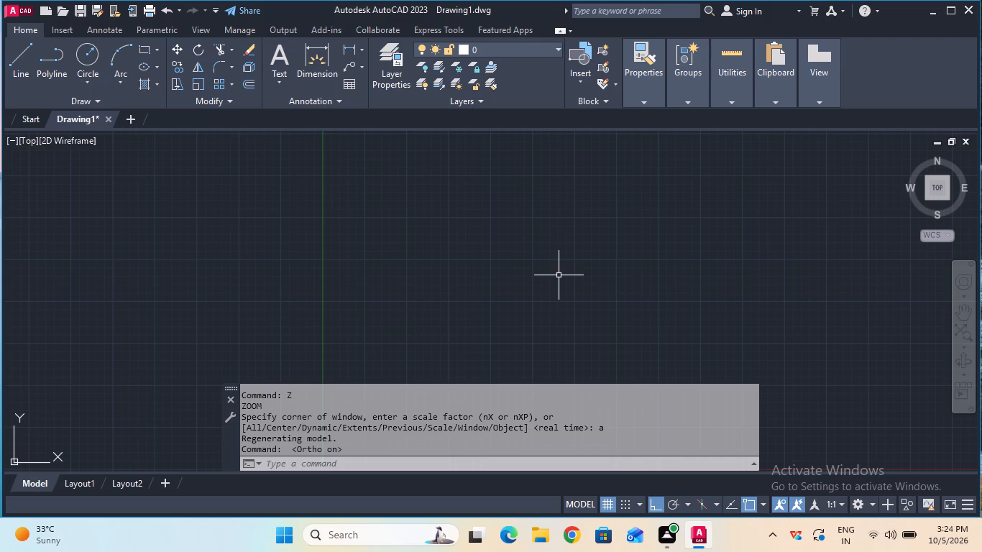
pyautogui.click(15, 73)
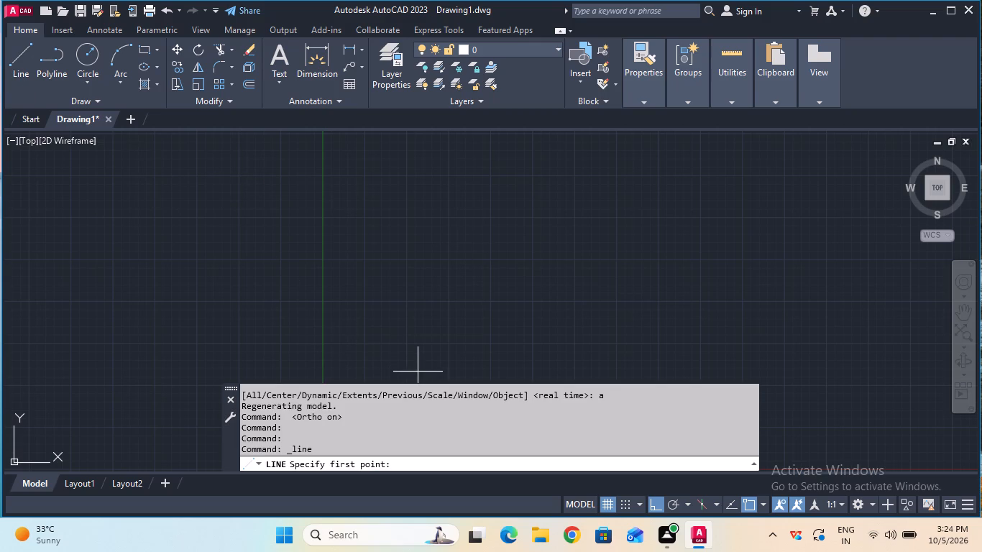
pyautogui.click(406, 344)
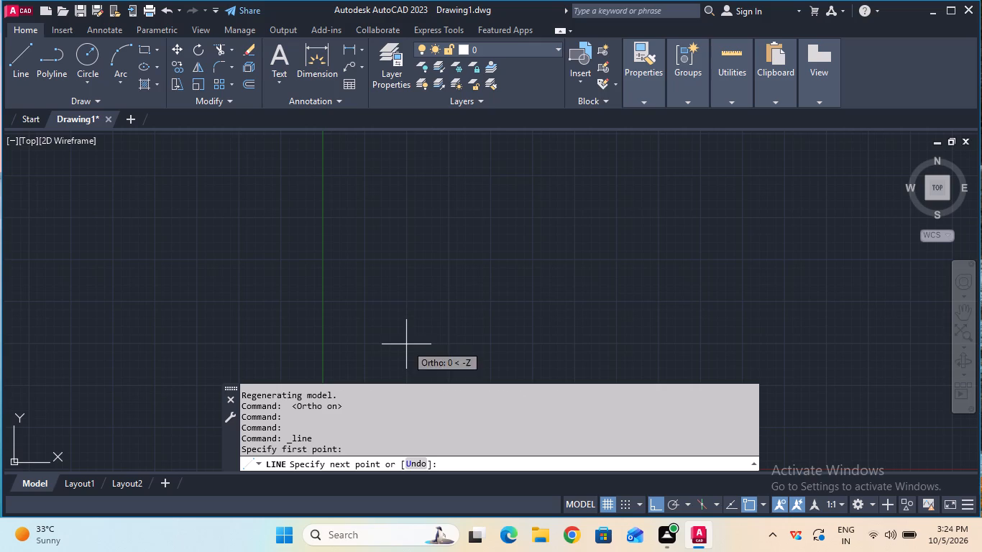
pyautogui.write('160')
pyautogui.press('Return')
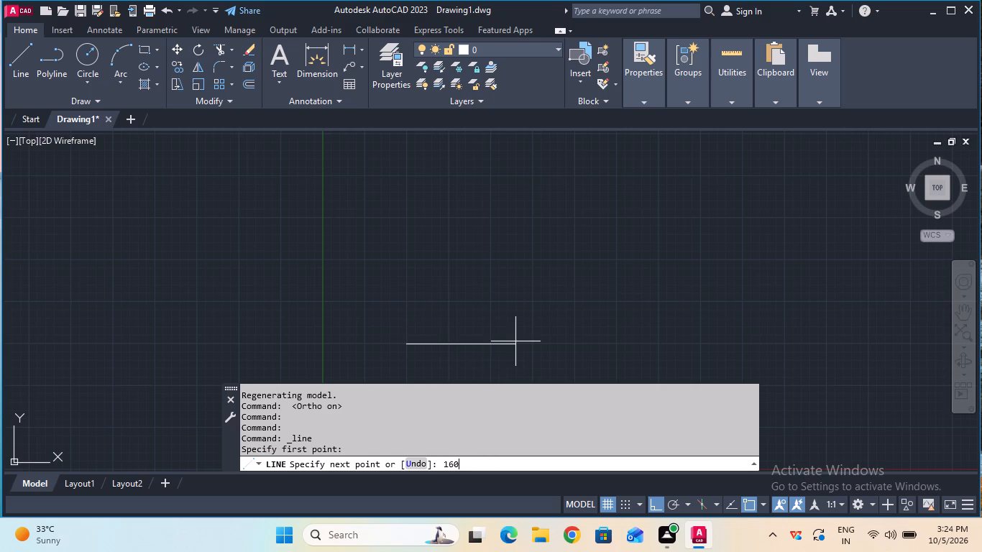
pyautogui.press('Escape')
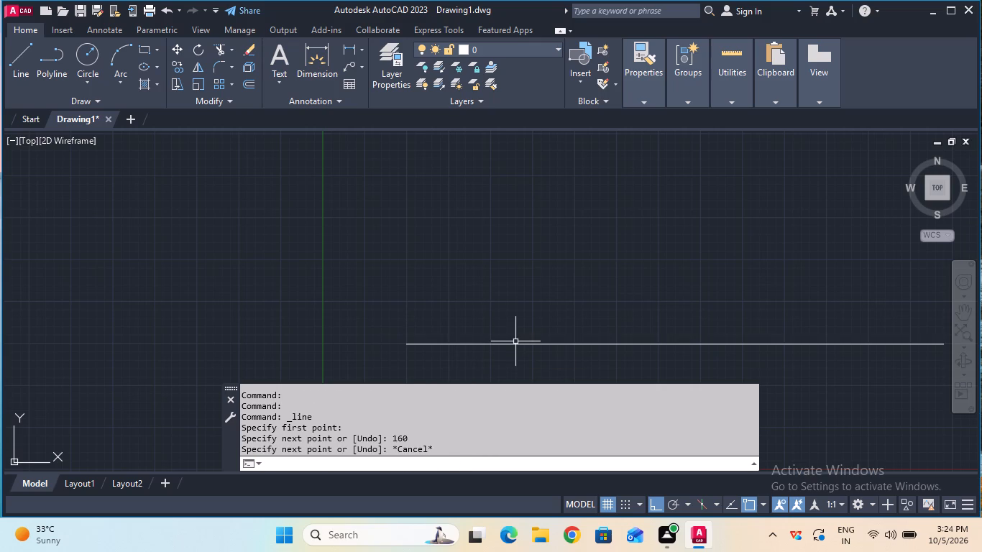
# Draw a vertical line 48 mm upward from the right end of the 160 mm baseline.
pyautogui.keyDown('ctrl'); pyautogui.scroll(-1, 515, 341); pyautogui.keyUp('ctrl')
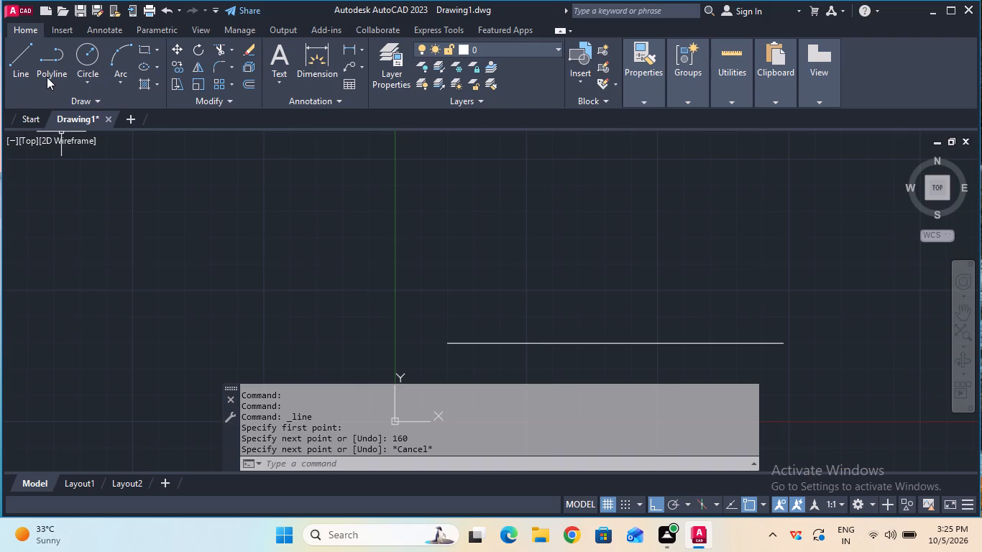
pyautogui.click(22, 70)
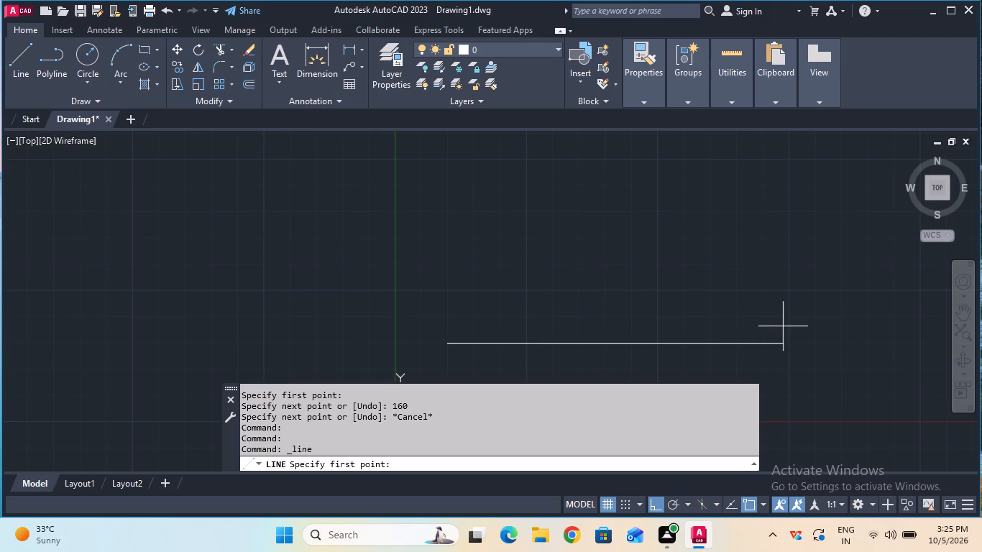
pyautogui.click(786, 341)
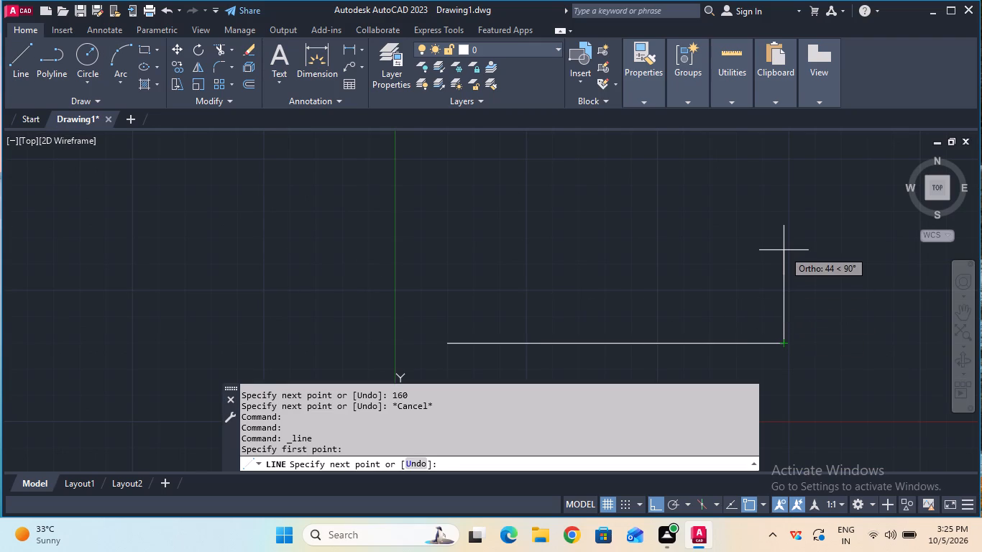
pyautogui.write('48')
pyautogui.press('Return')
pyautogui.press('Escape')
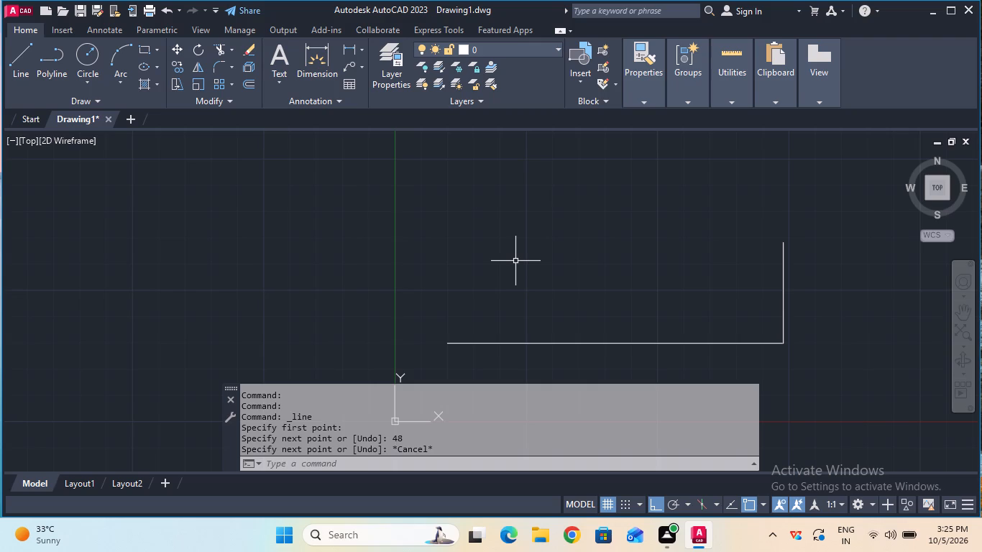
# Load the CENTER linetype from acad.lin into the drawing.
pyautogui.click(656, 103)
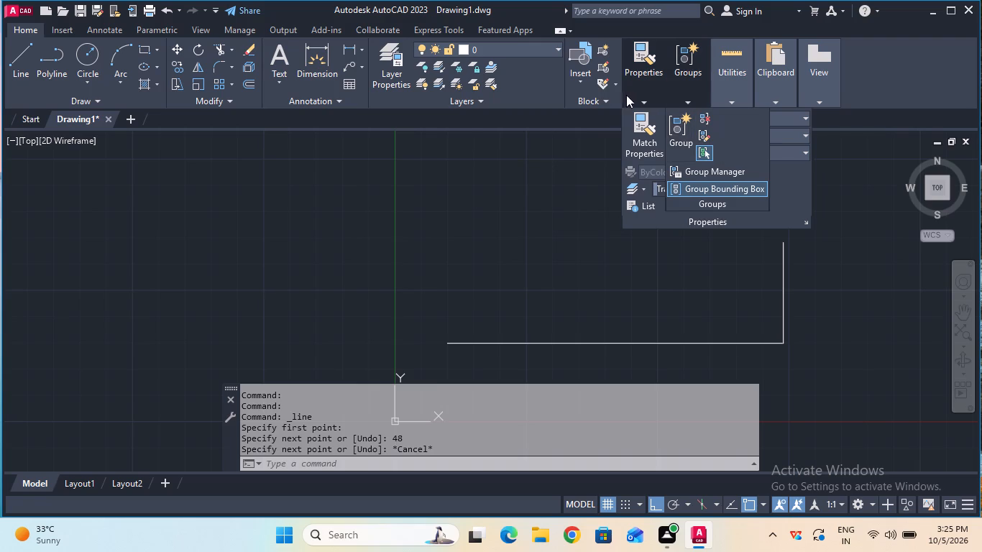
pyautogui.click(716, 156)
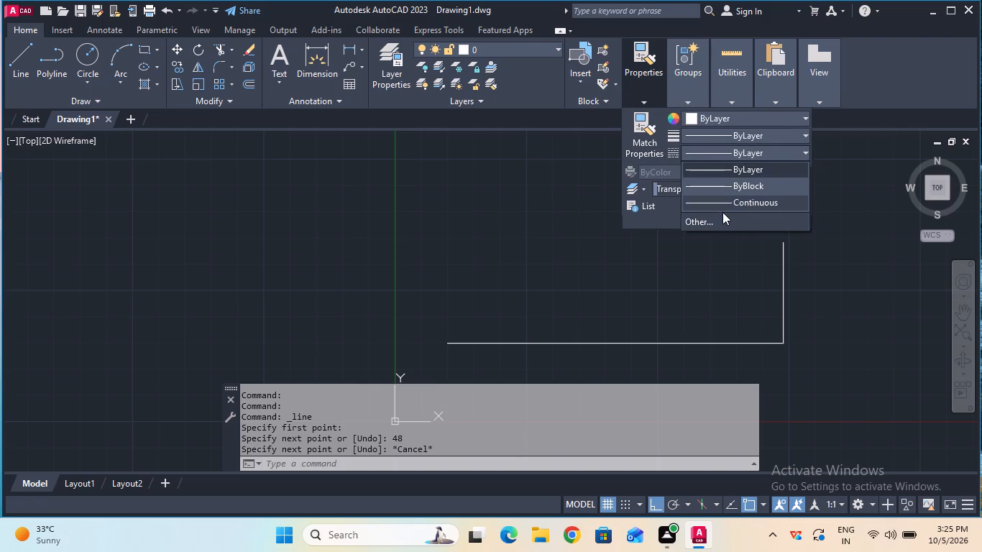
pyautogui.click(724, 217)
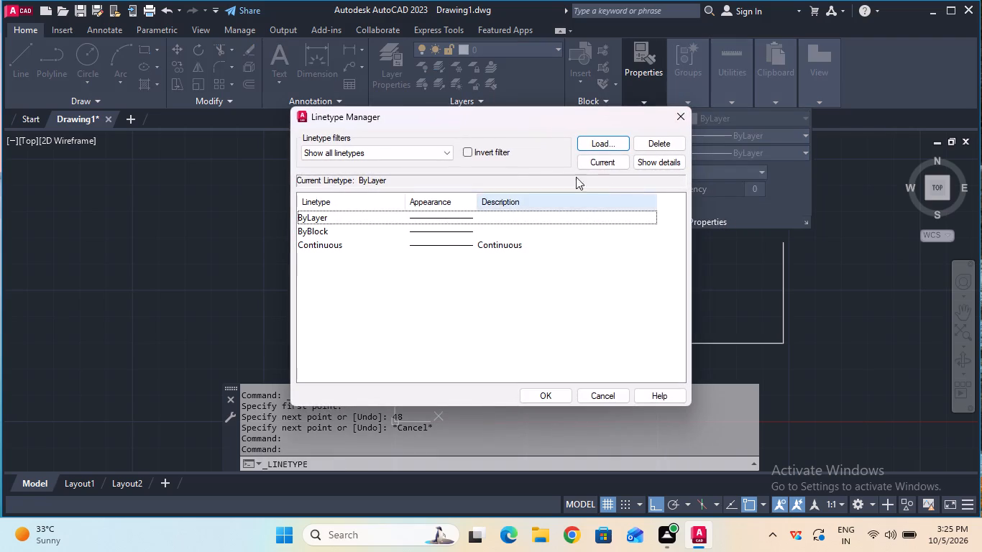
pyautogui.click(587, 142)
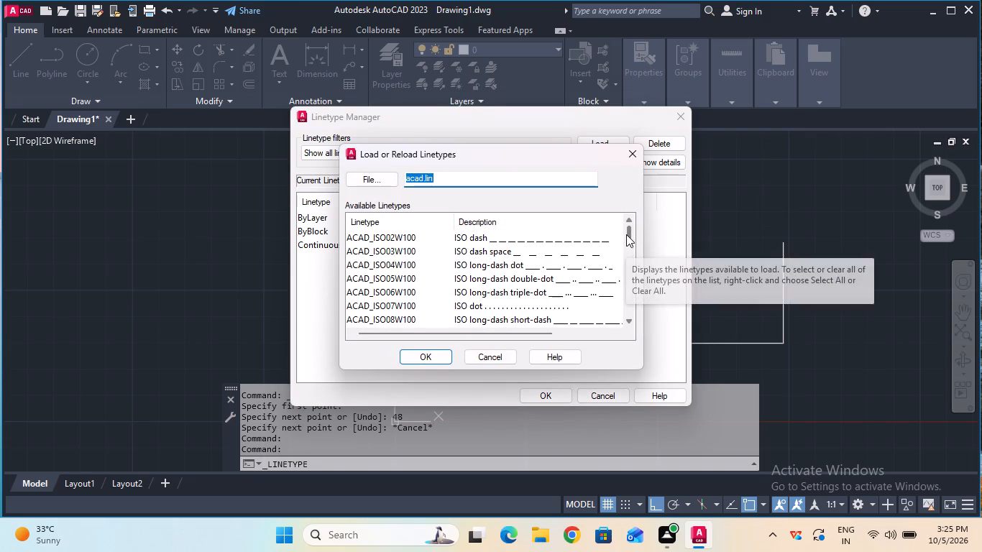
pyautogui.moveTo(626, 234); pyautogui.dragTo(628, 261)
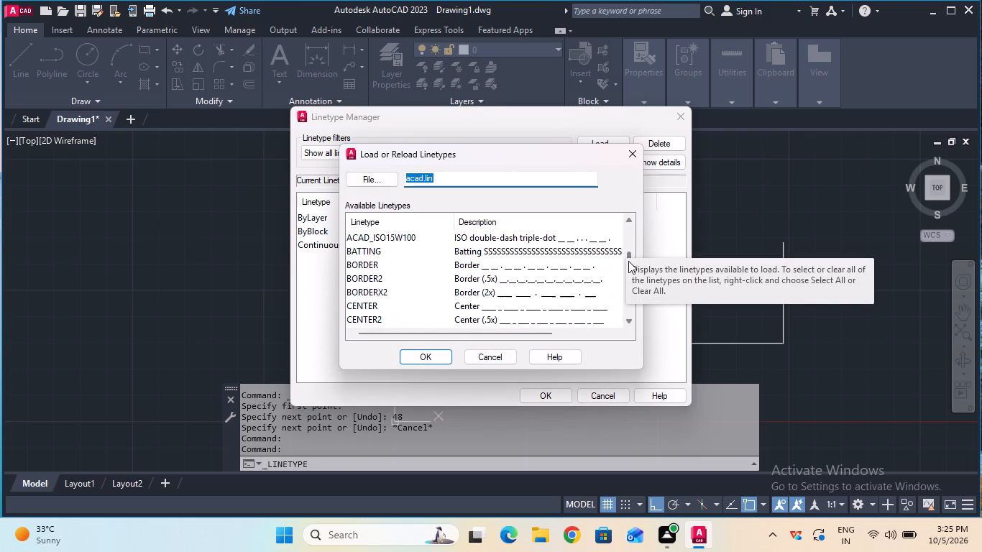
pyautogui.moveTo(628, 261); pyautogui.dragTo(628, 264)
pyautogui.click(515, 278)
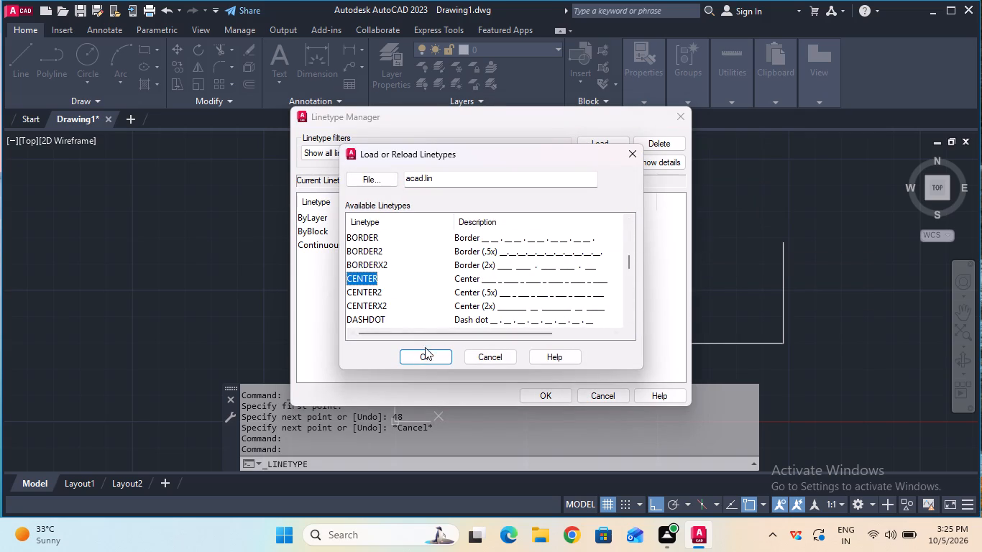
pyautogui.click(422, 350)
pyautogui.click(535, 390)
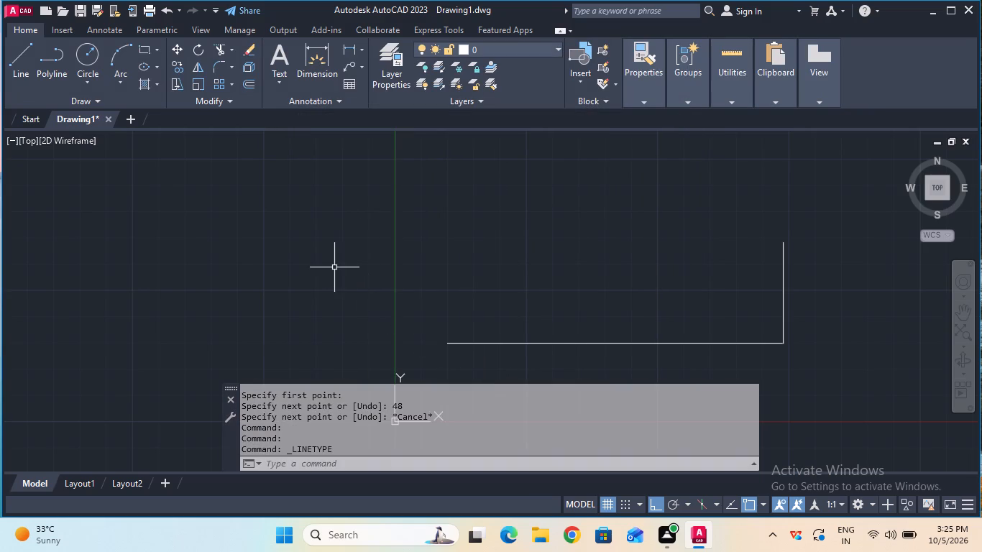
pyautogui.click(326, 262)
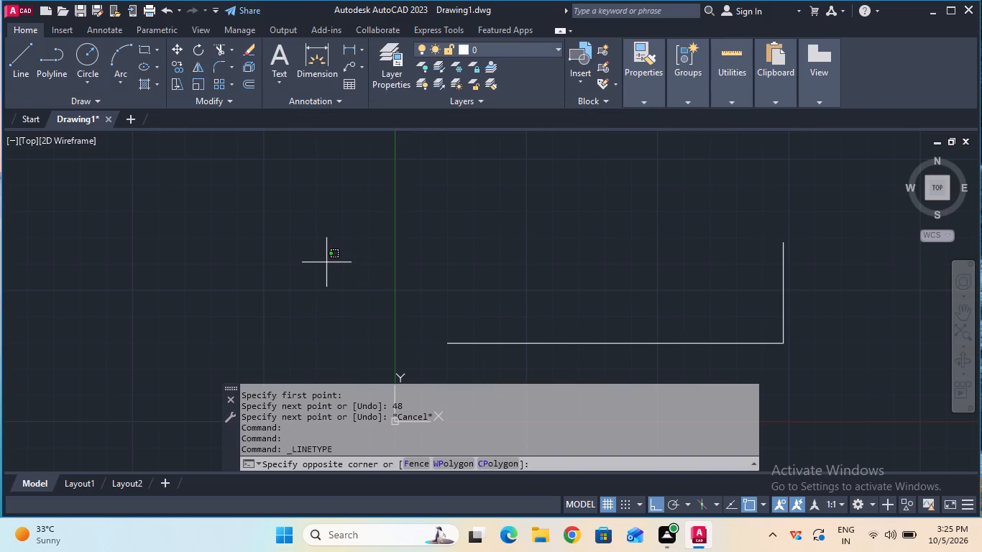
pyautogui.click(101, 210)
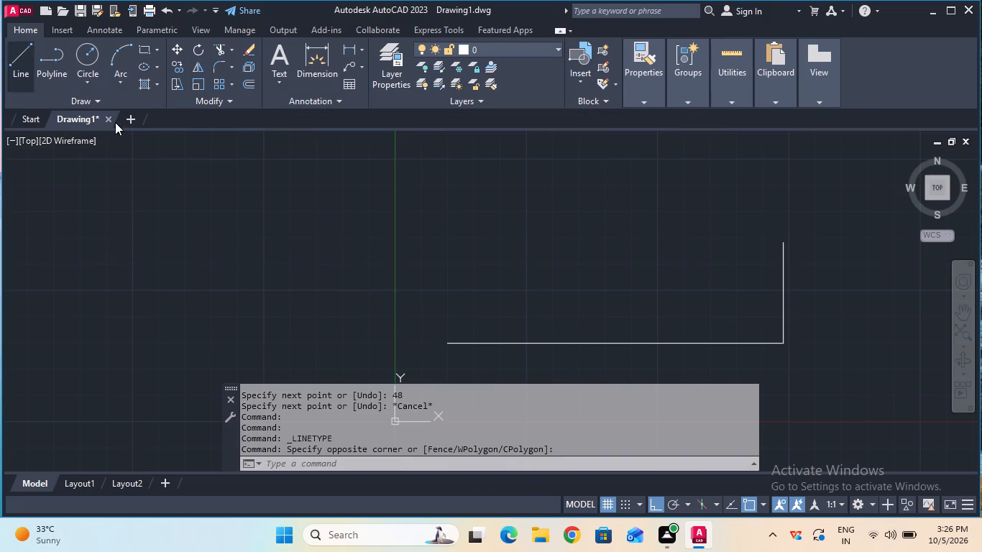
# Using the CENTER linetype, draw a vertical centre line 38.5 mm upward from the left end of the baseline.
pyautogui.click(651, 85)
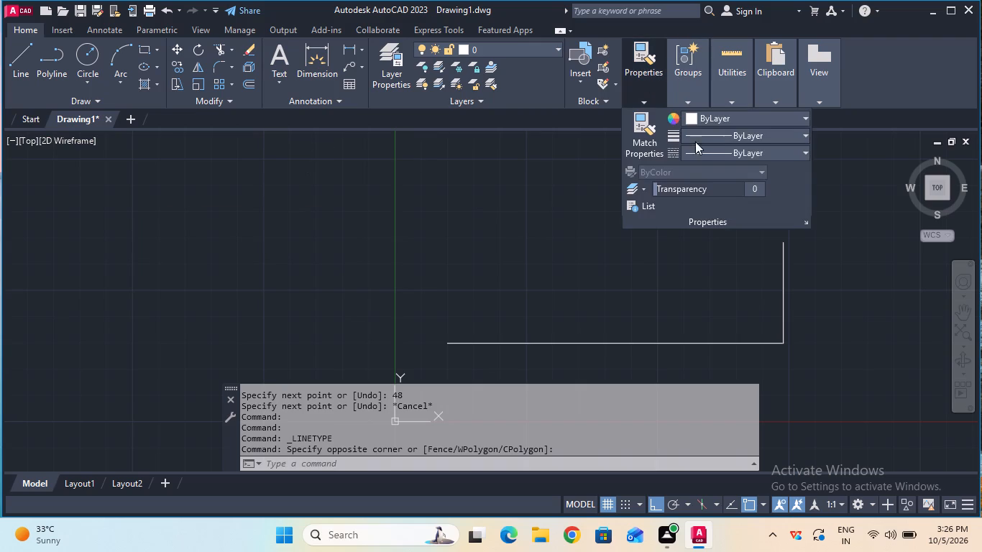
pyautogui.click(699, 147)
pyautogui.click(710, 201)
pyautogui.click(32, 64)
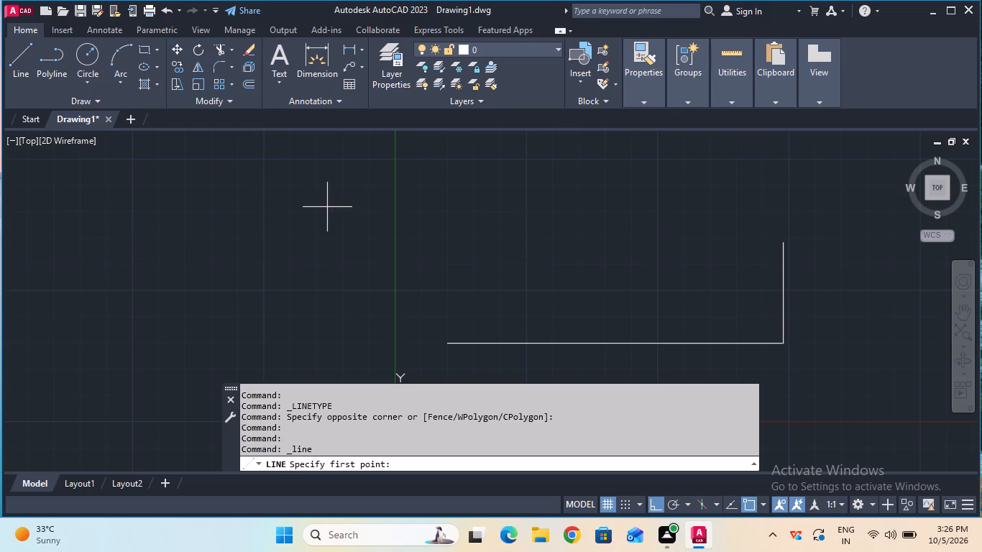
pyautogui.click(446, 339)
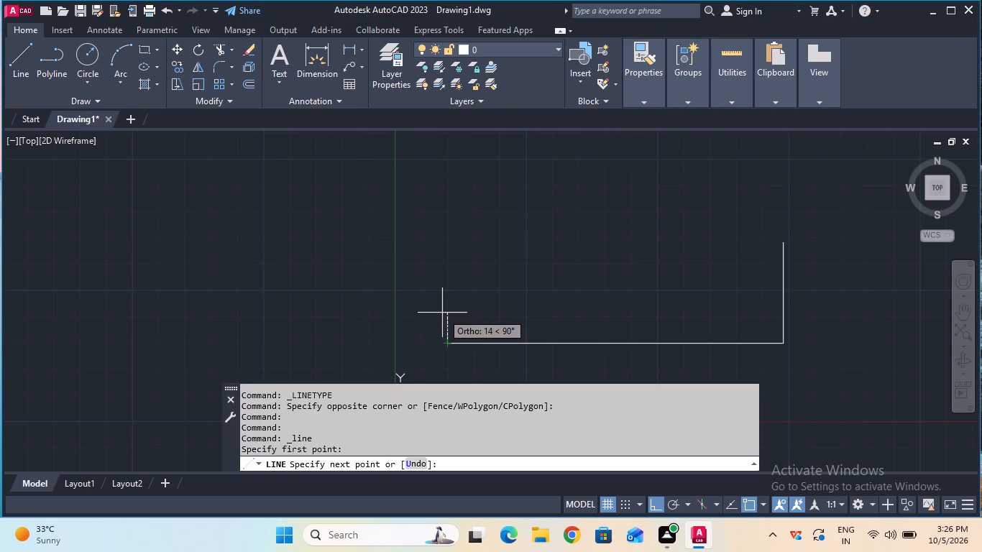
pyautogui.write('38')
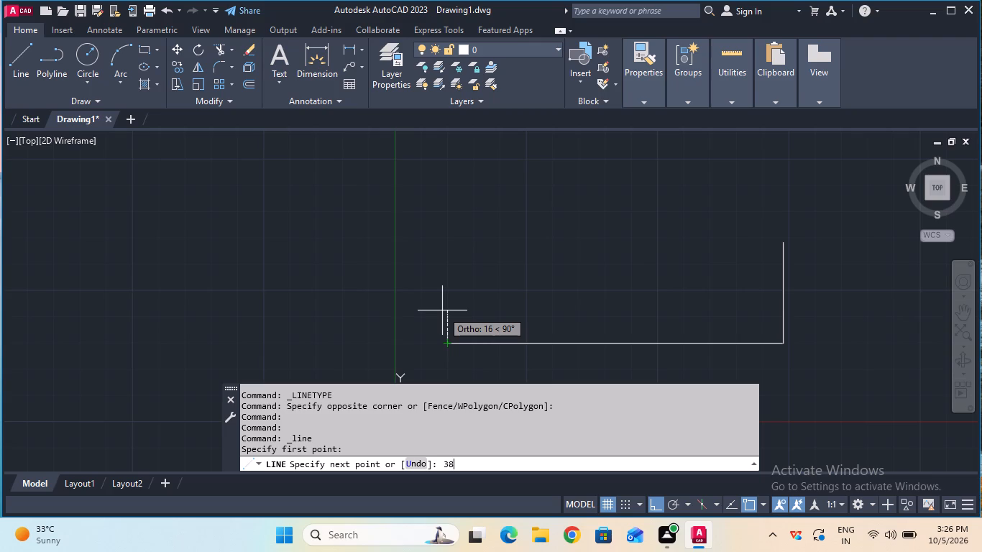
pyautogui.press('.')
pyautogui.press('5')
pyautogui.press('Return')
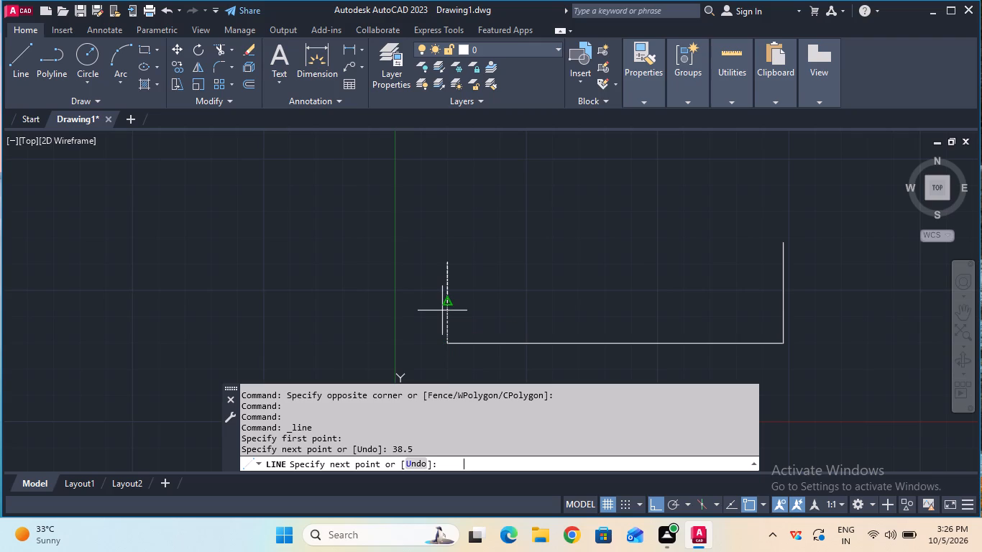
pyautogui.press('Escape')
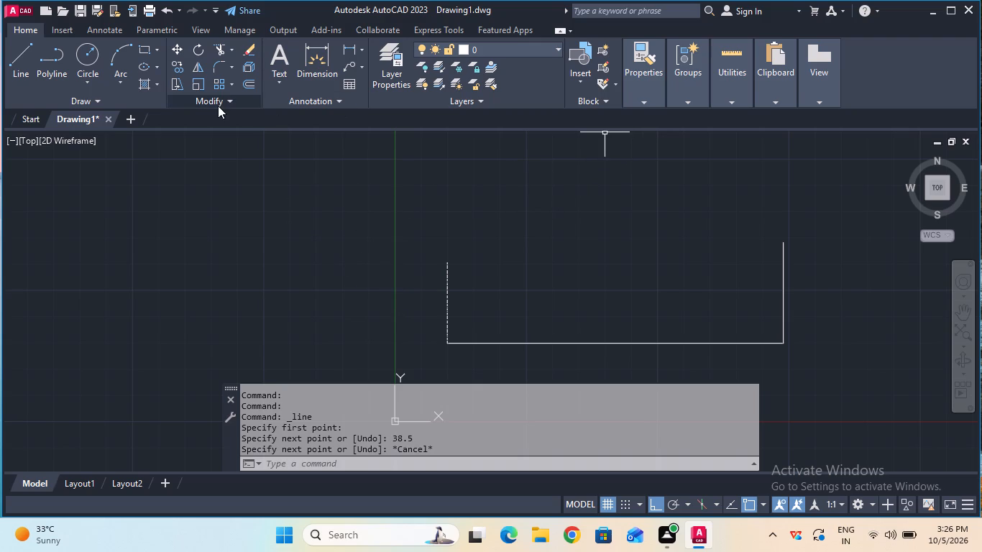
# Set the current linetype to ByBlock.
pyautogui.click(638, 87)
pyautogui.click(702, 151)
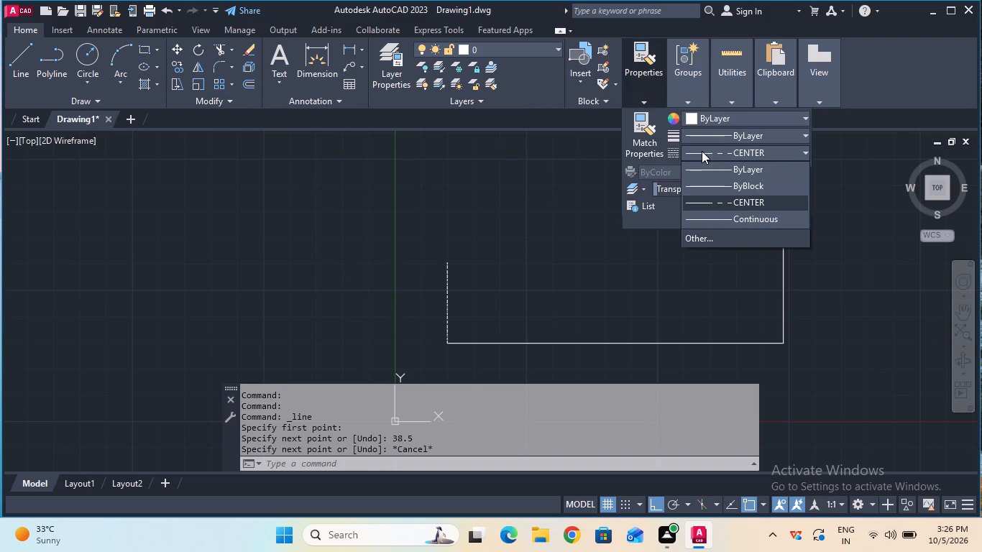
pyautogui.click(712, 182)
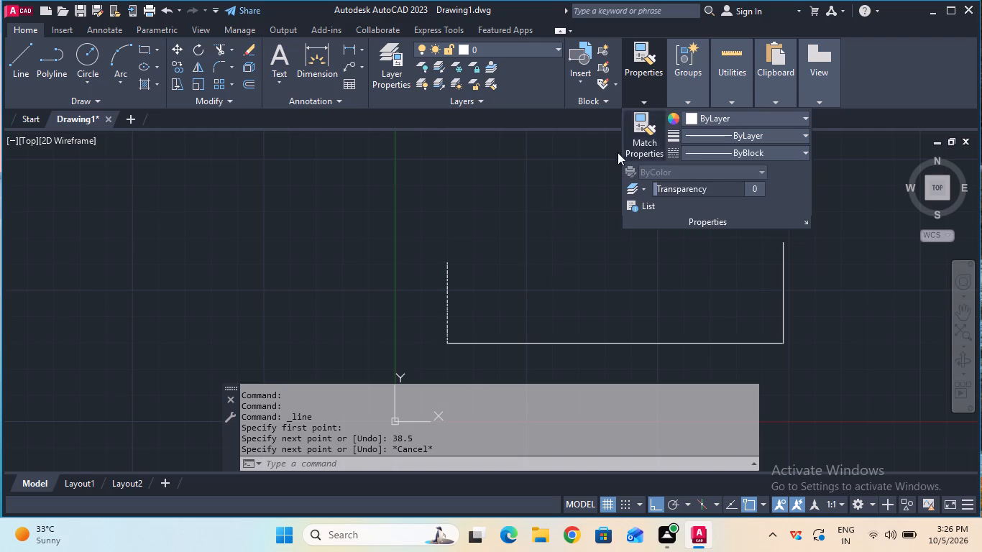
pyautogui.click(508, 156)
pyautogui.click(283, 142)
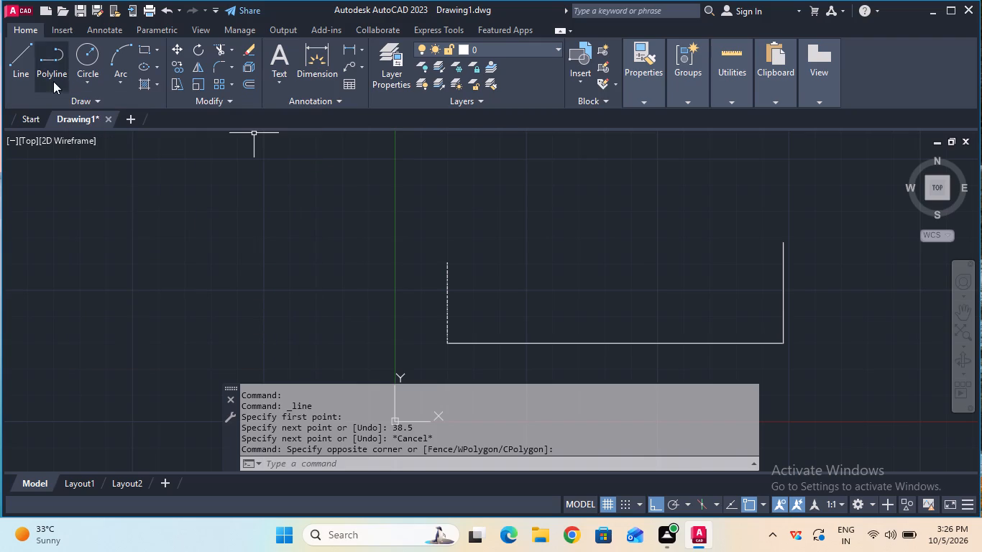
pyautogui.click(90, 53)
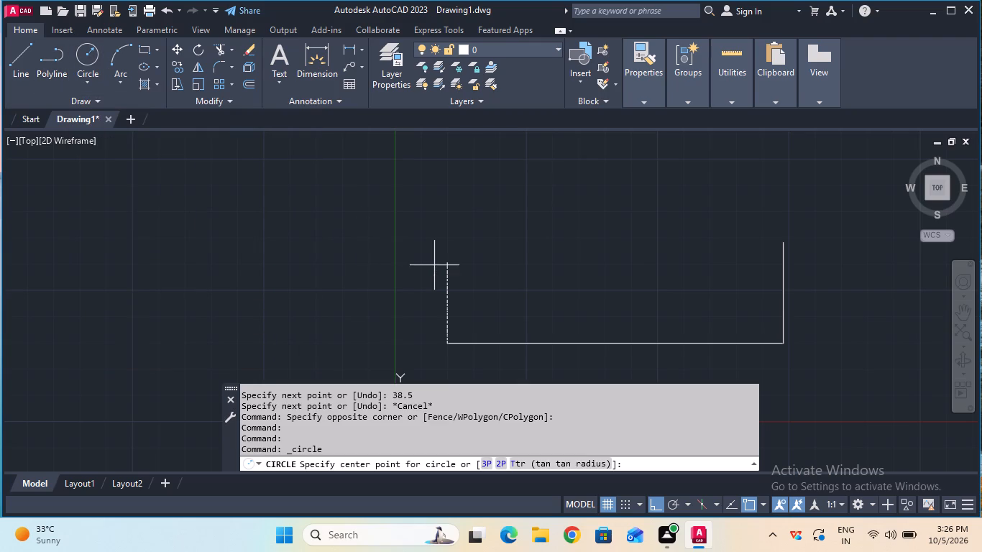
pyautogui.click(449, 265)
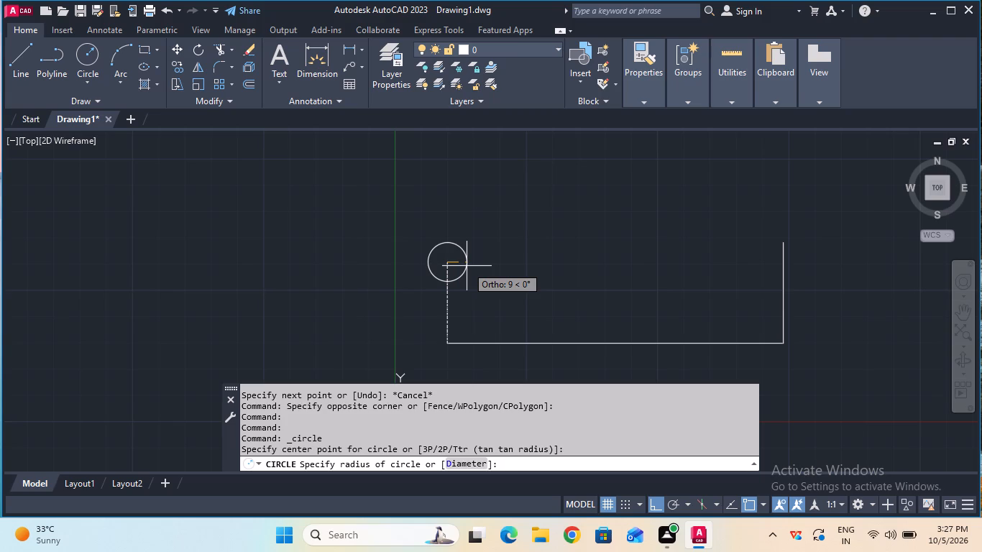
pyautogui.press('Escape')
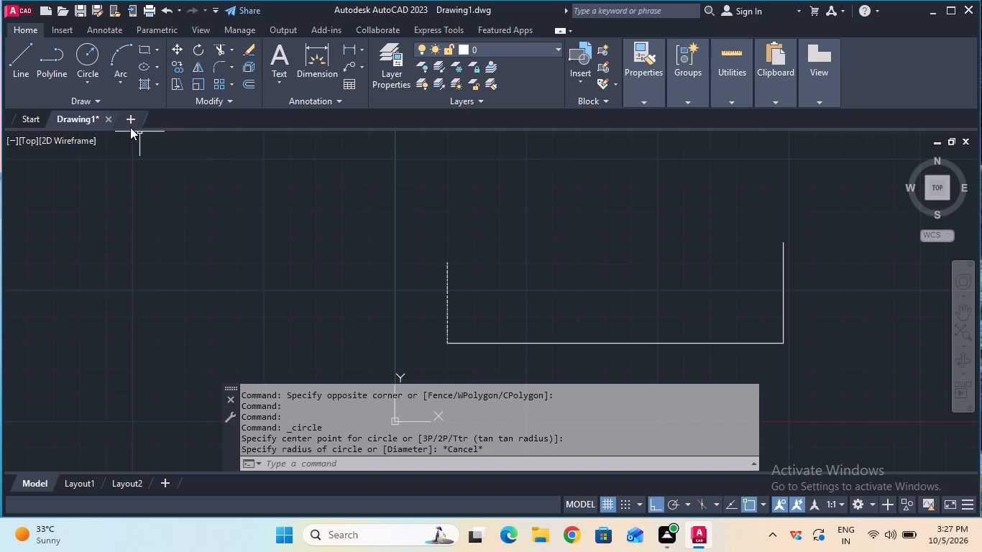
# Draw a vertical line 67.5 mm upward from the top end of the 38.5 mm centre line.
pyautogui.click(25, 78)
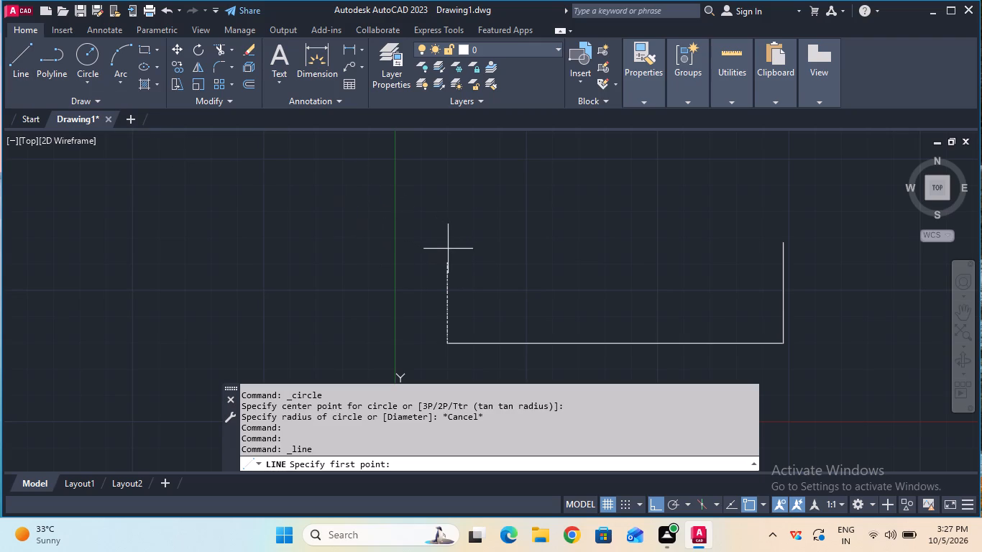
pyautogui.click(449, 260)
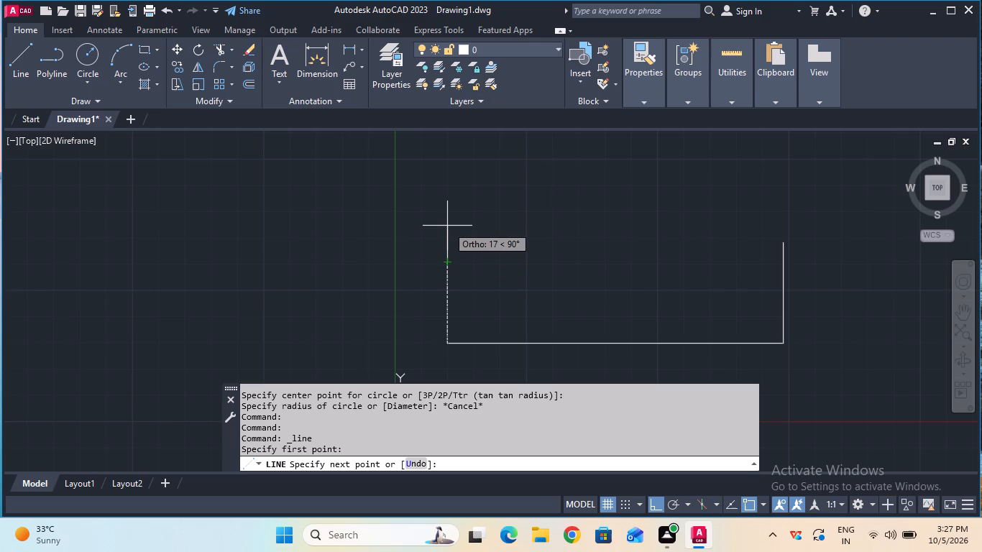
pyautogui.write('67.5')
pyautogui.press('Return')
pyautogui.press('Escape')
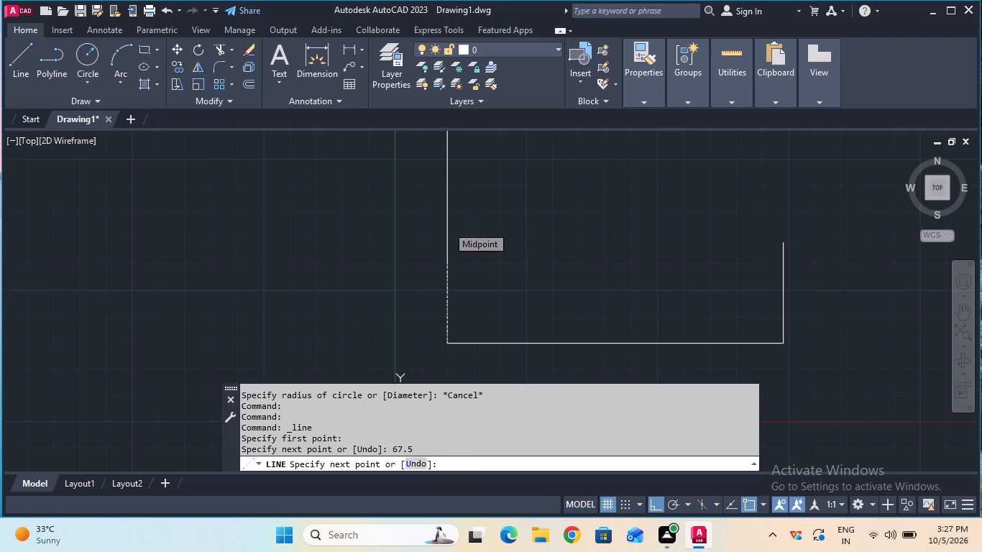
# Change the linetype of the 67.5 mm vertical line to CENTER.
pyautogui.keyDown('ctrl'); pyautogui.scroll(-1, 527, 182); pyautogui.keyUp('ctrl')
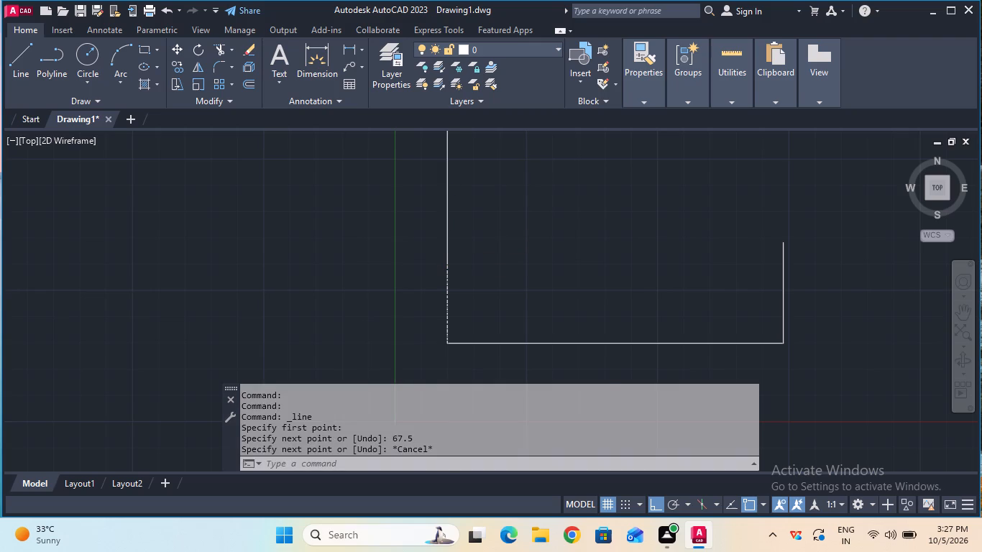
pyautogui.keyDown('ctrl'); pyautogui.scroll(1, 508, 183); pyautogui.keyUp('ctrl')
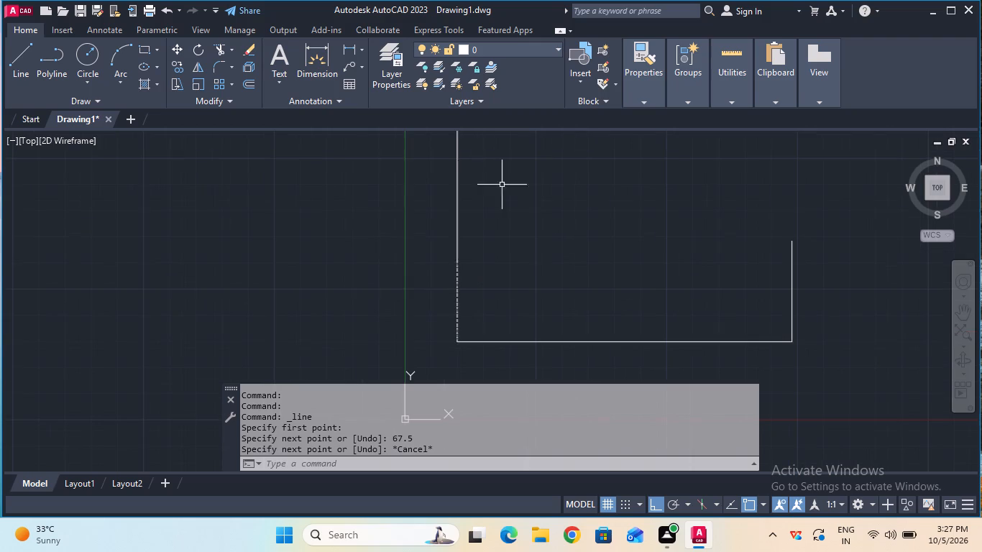
pyautogui.doubleClick(456, 182)
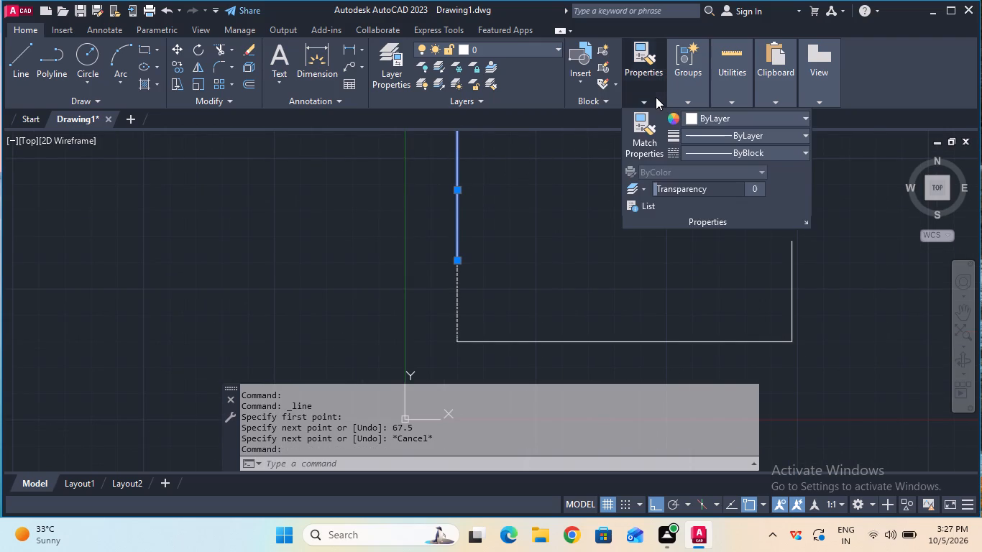
pyautogui.click(705, 148)
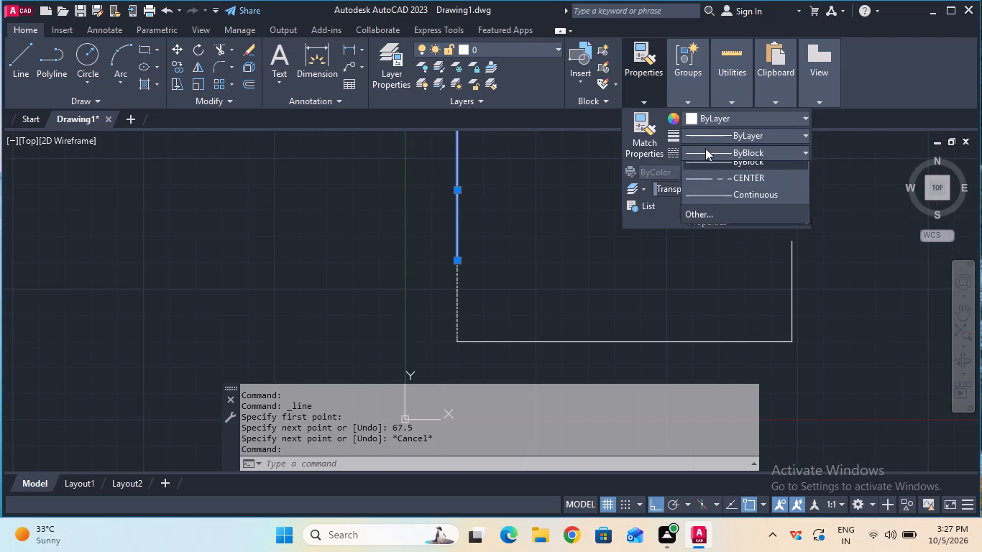
pyautogui.click(723, 206)
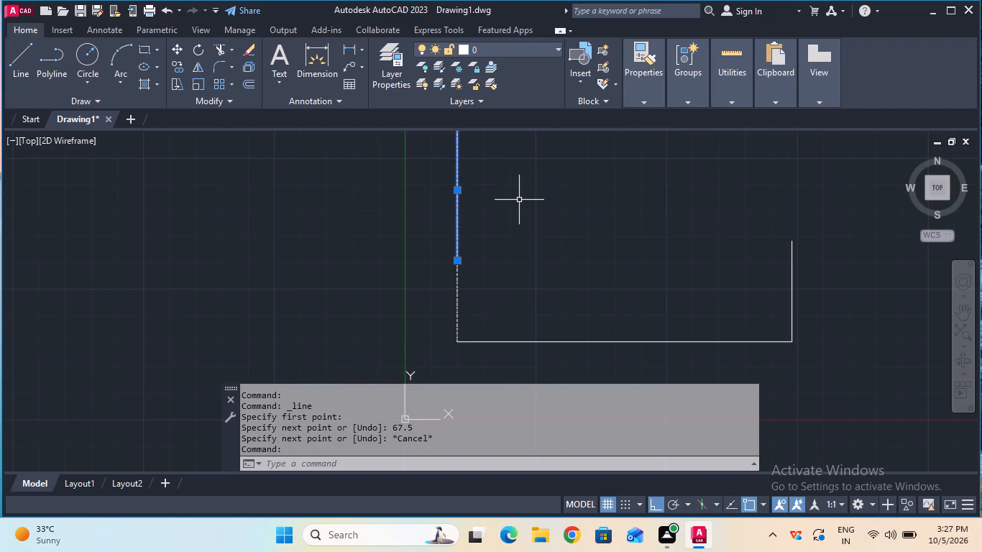
pyautogui.press('Escape')
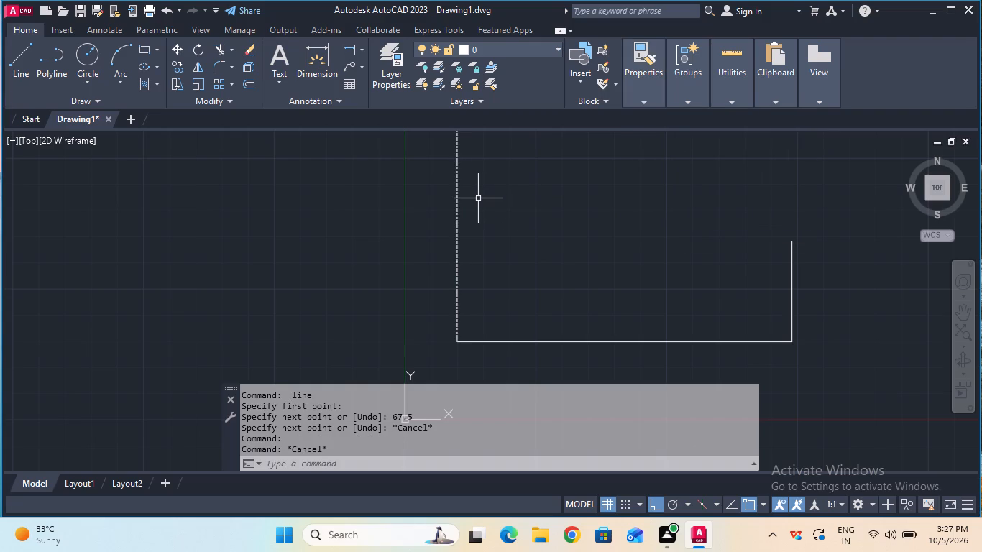
# Select the 67.5 mm vertical centre line above the 38.5 mm one.
pyautogui.click(457, 203)
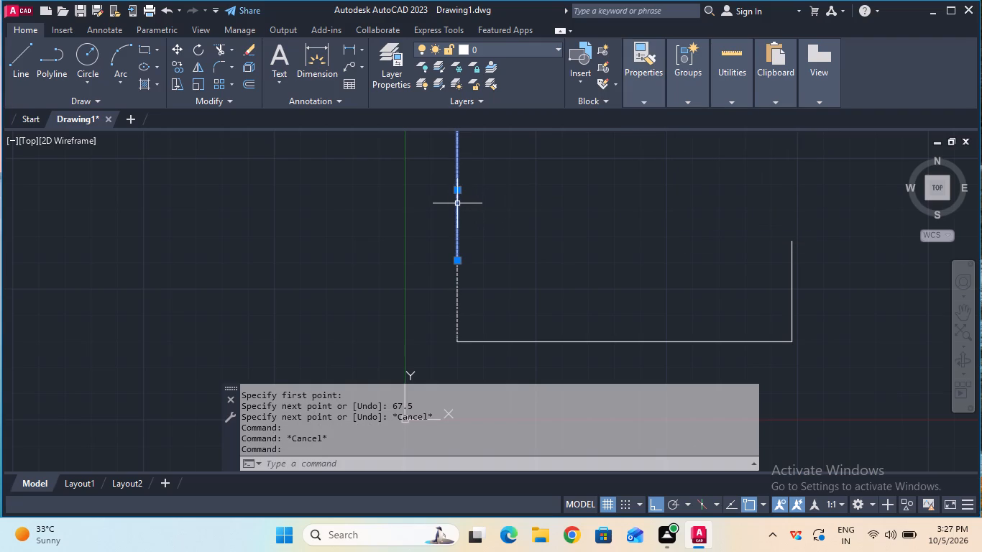
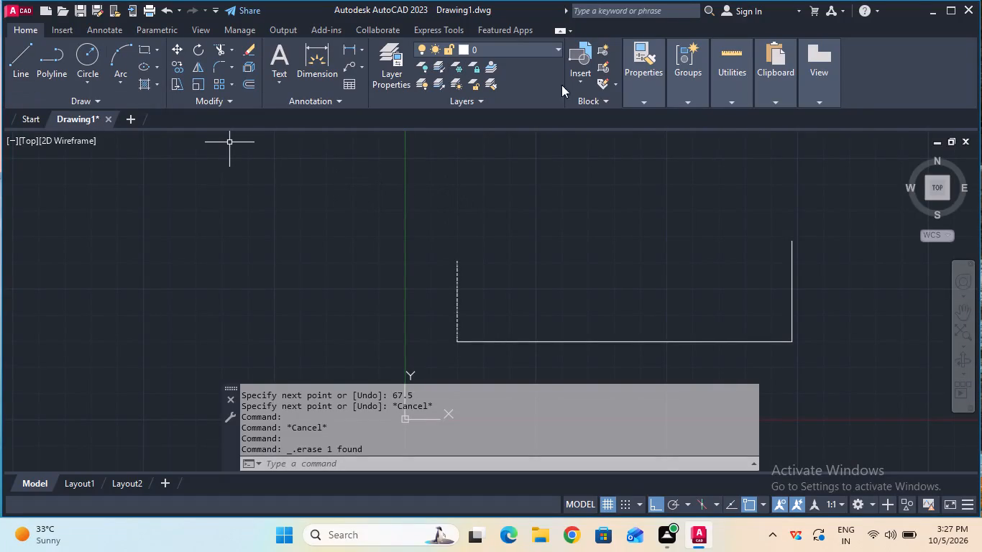
# Draw a 67.5 mm vertical line in CENTER linetype upward from the top end of the 38.5 mm centre line.
pyautogui.click(632, 101)
pyautogui.click(695, 149)
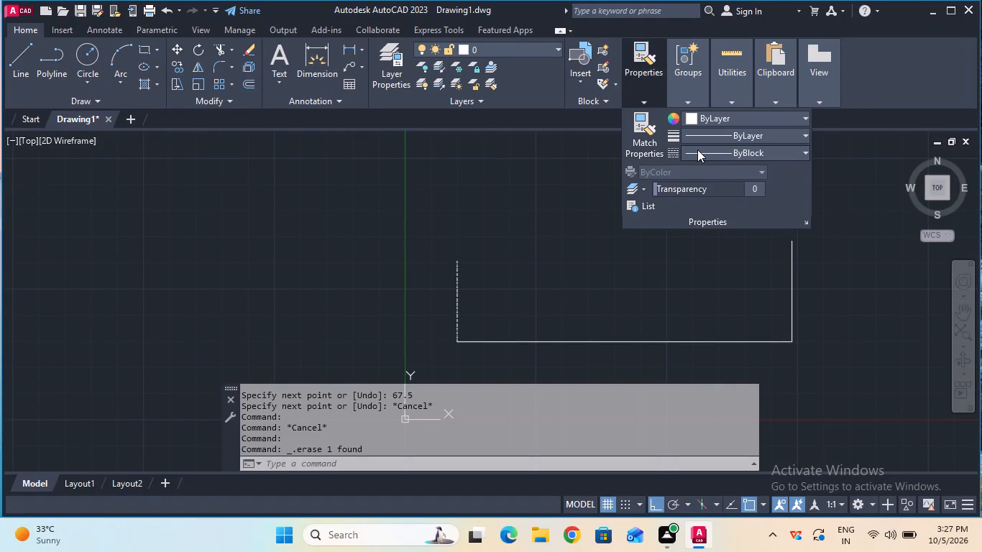
pyautogui.click(710, 200)
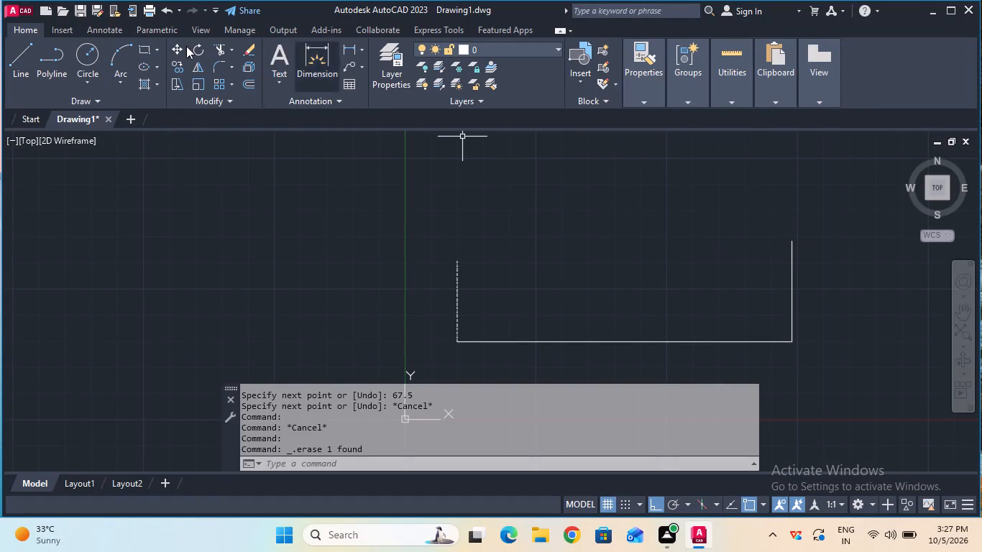
pyautogui.click(13, 56)
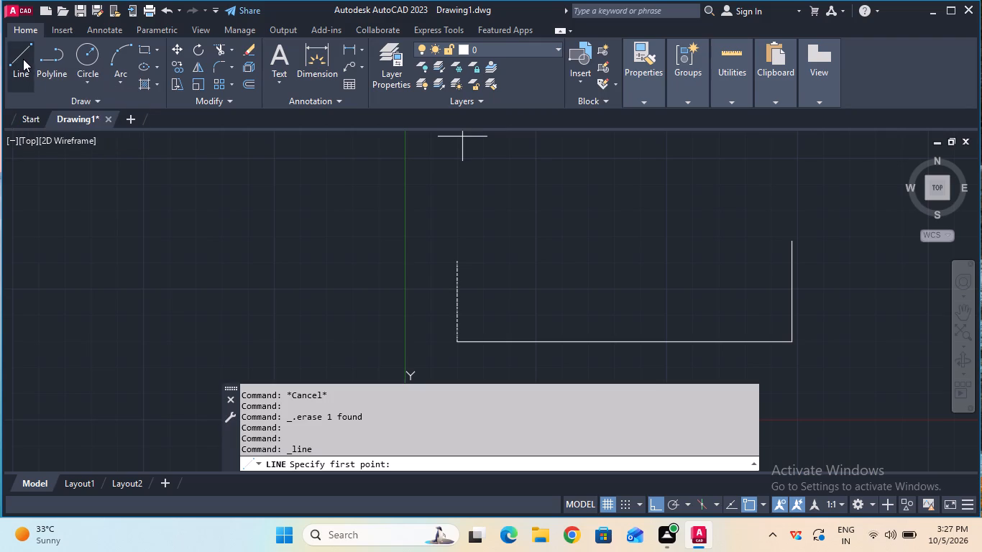
pyautogui.click(459, 258)
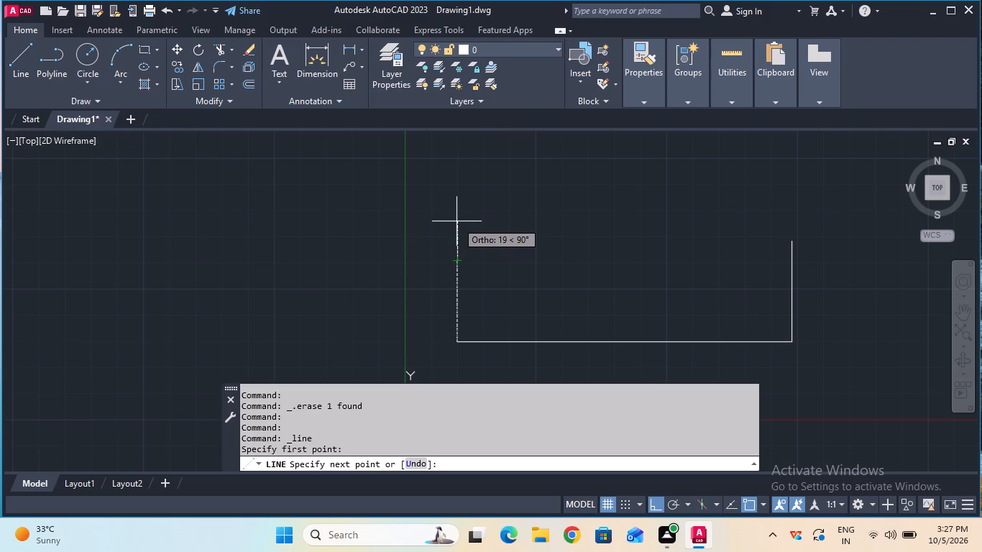
pyautogui.write('67.')
pyautogui.press('5')
pyautogui.press('Return')
pyautogui.press('Escape')
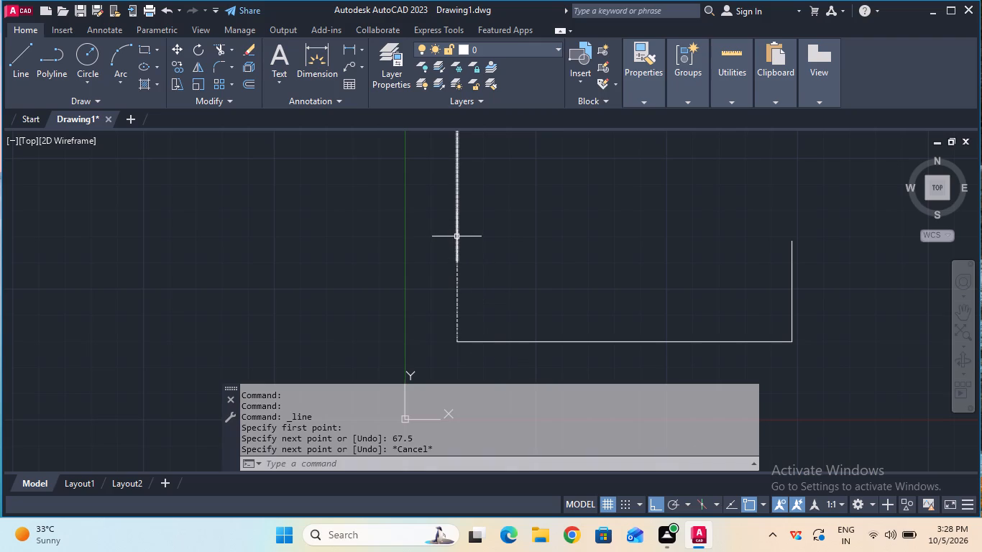
# Set the current linetype to ByBlock.
pyautogui.keyDown('ctrl'); pyautogui.scroll(-1, 456, 236); pyautogui.keyUp('ctrl')
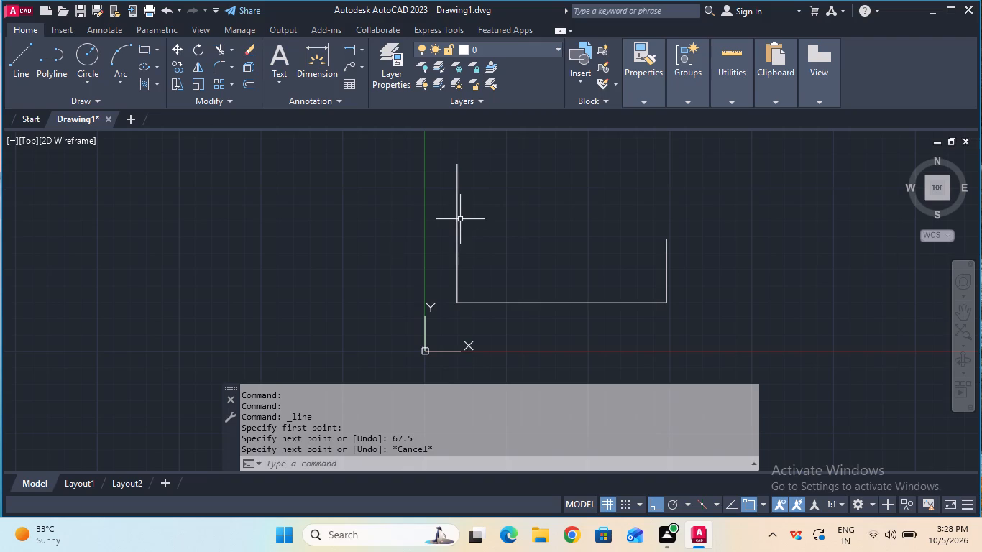
pyautogui.keyDown('ctrl'); pyautogui.scroll(3, 460, 219); pyautogui.keyUp('ctrl')
pyautogui.keyDown('ctrl'); pyautogui.scroll(-2, 460, 219); pyautogui.keyUp('ctrl')
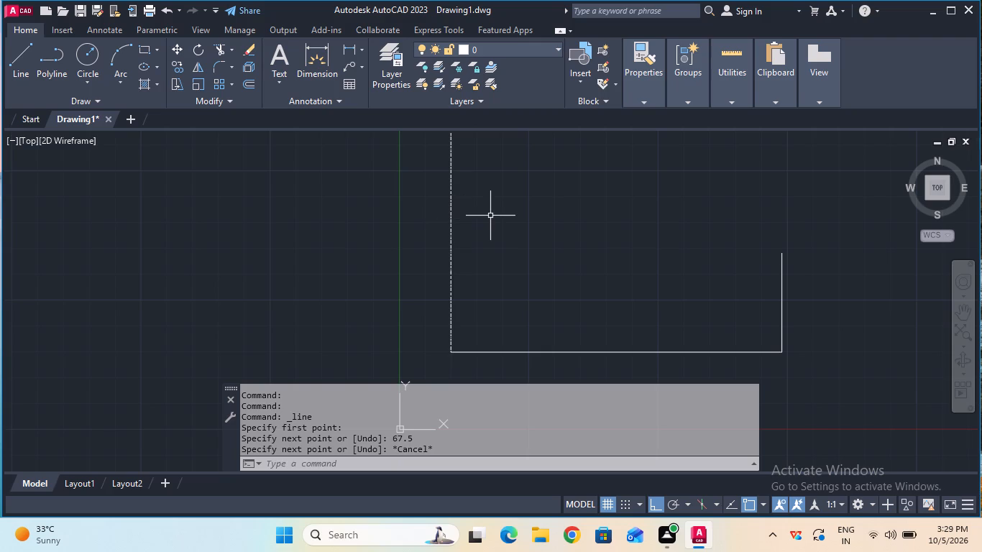
pyautogui.click(963, 317)
pyautogui.moveTo(692, 244); pyautogui.dragTo(744, 343)
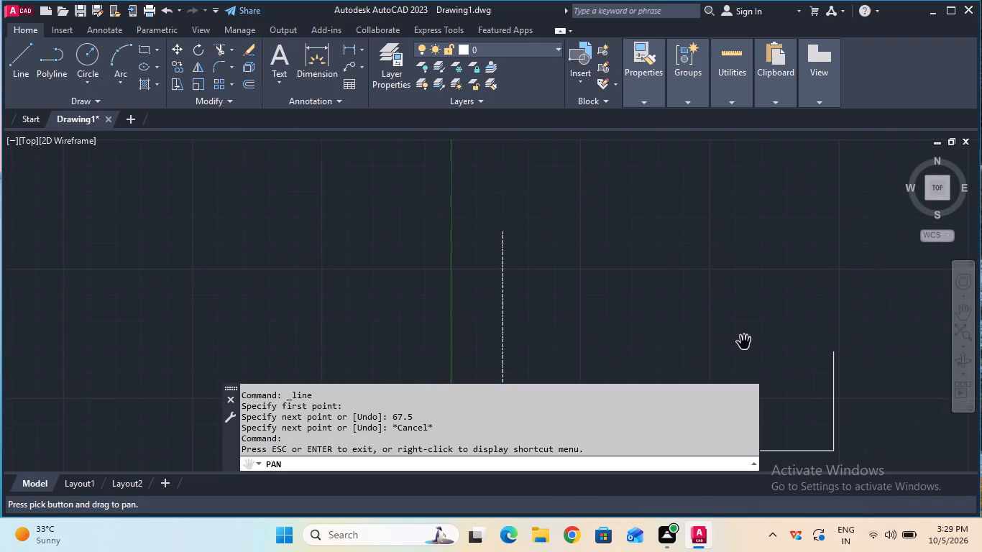
pyautogui.press('Escape')
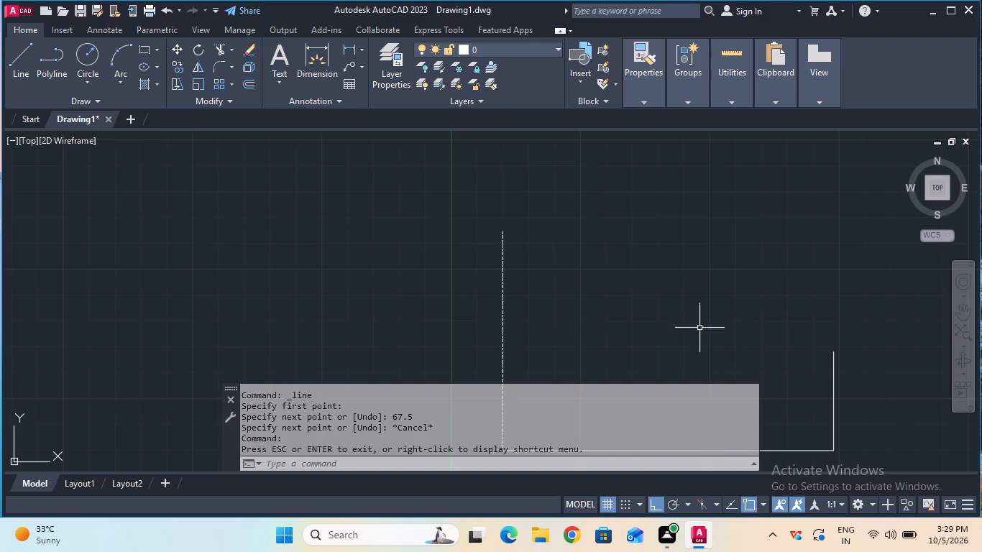
pyautogui.click(638, 98)
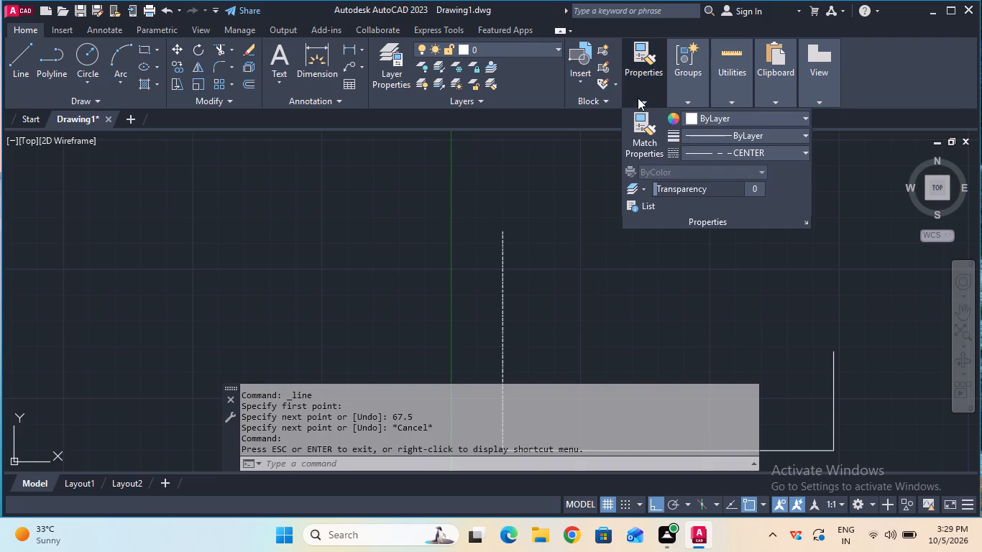
pyautogui.click(692, 149)
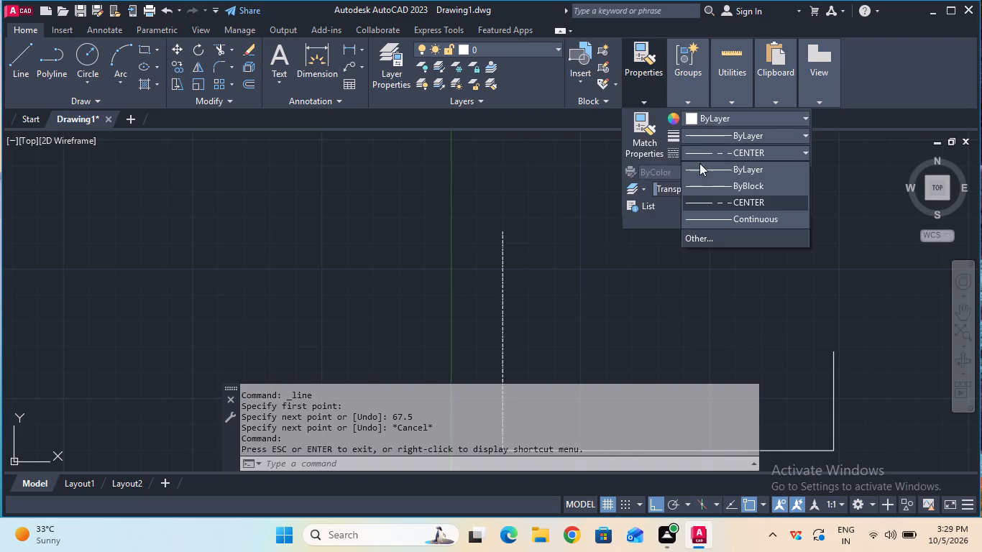
pyautogui.click(710, 185)
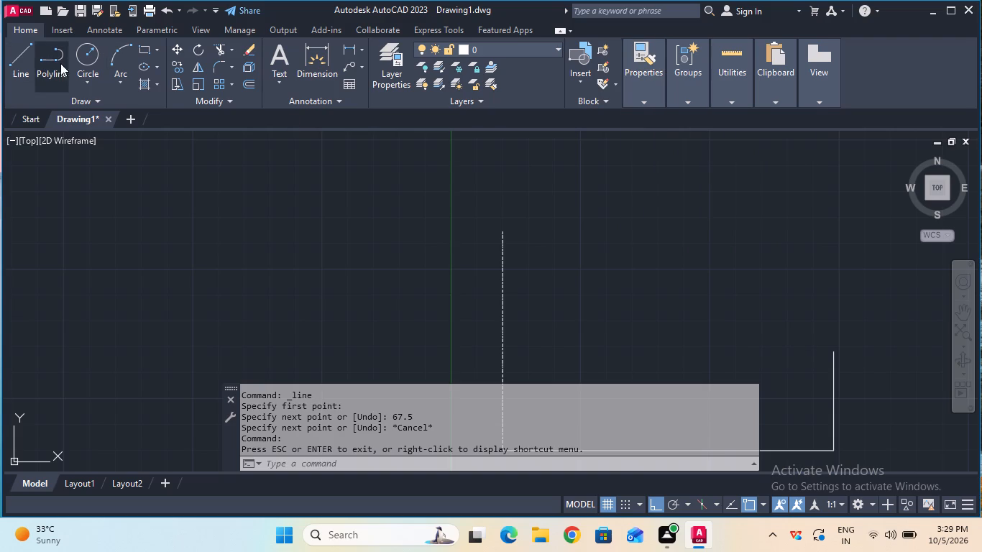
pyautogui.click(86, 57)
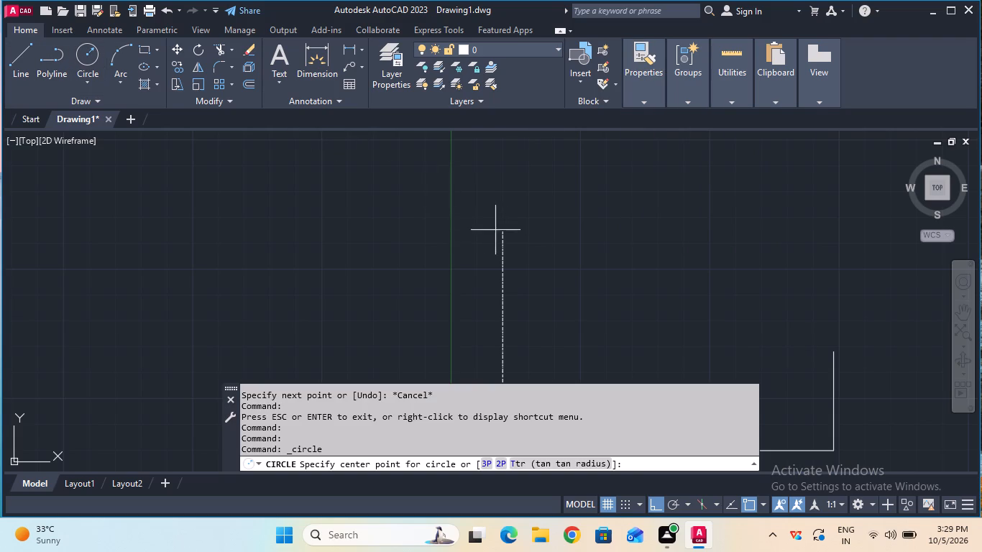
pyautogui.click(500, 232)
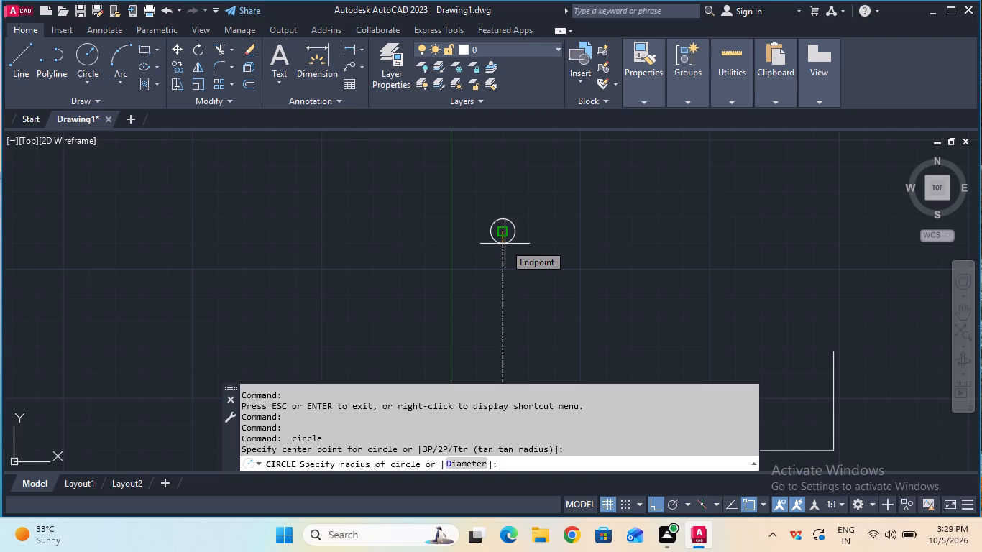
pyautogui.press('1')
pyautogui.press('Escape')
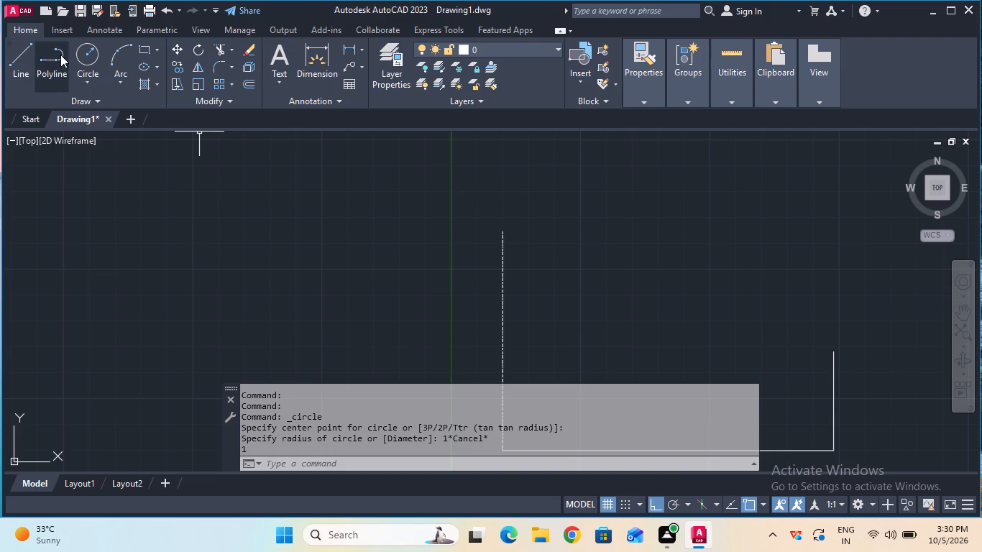
# Draw a circle of radius 9 mm centred on the top end of the 67.5 mm vertical centre line.
pyautogui.doubleClick(86, 57)
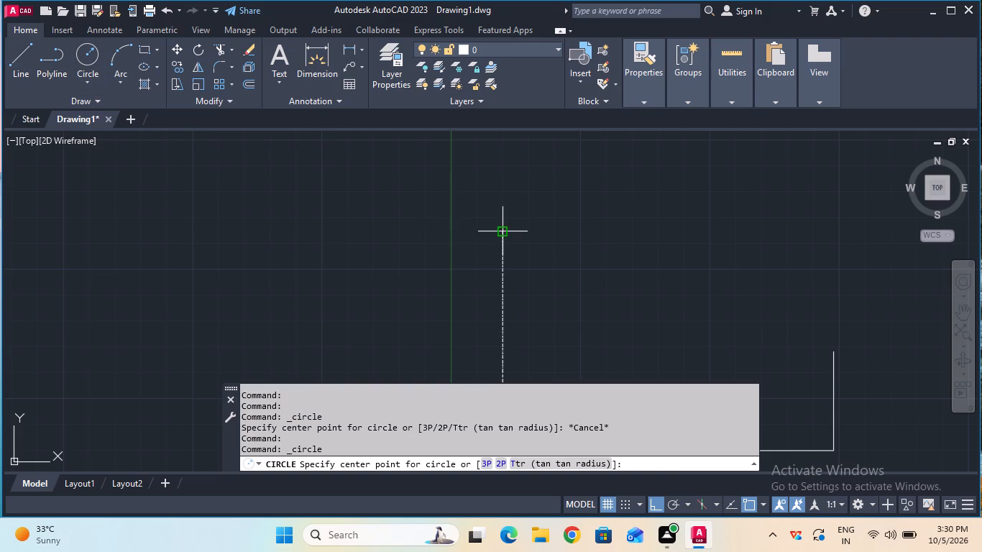
pyautogui.click(503, 231)
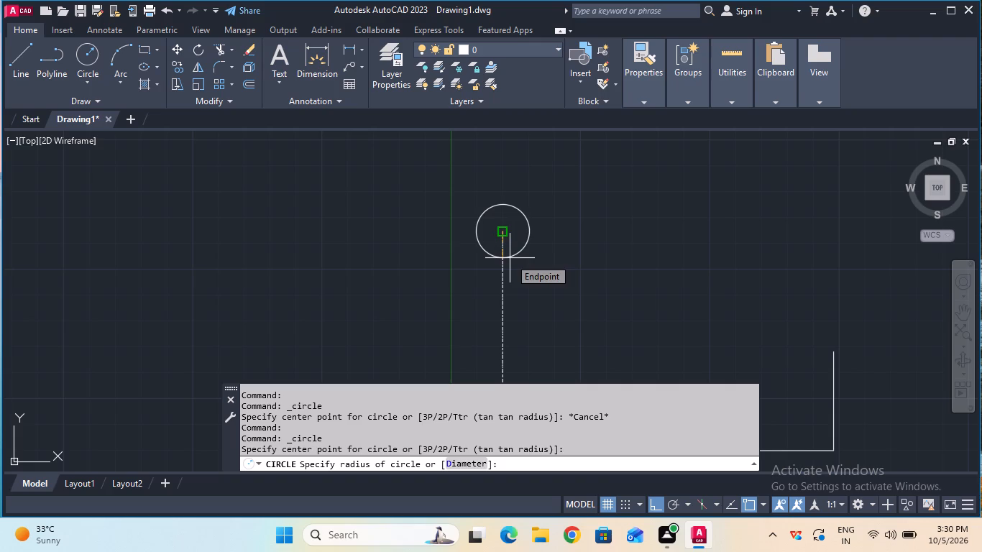
pyautogui.press('9')
pyautogui.press('Return')
pyautogui.press('Escape')
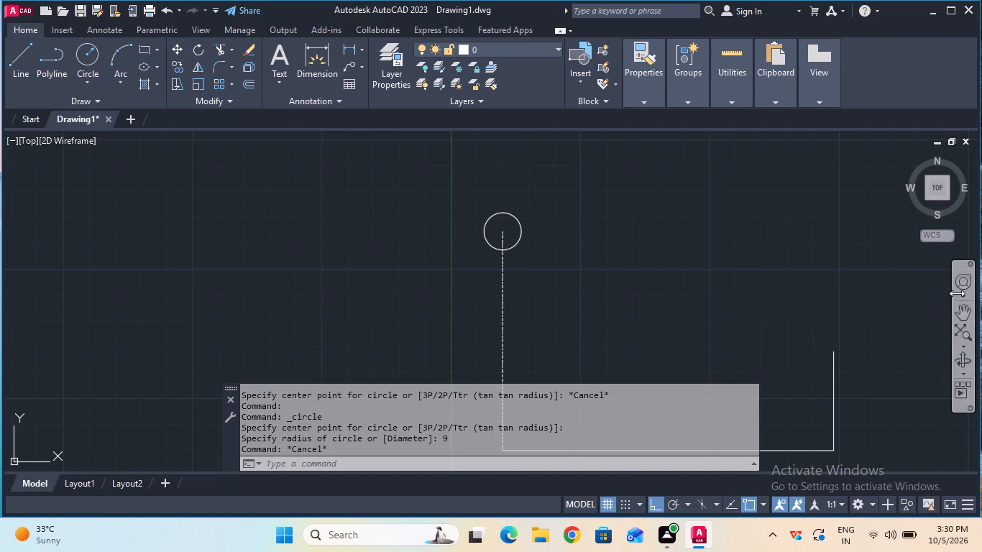
# Draw a horizontal line in CENTER linetype about 6 mm to the left from the junction of the two vertical centre lines.
pyautogui.click(961, 310)
pyautogui.moveTo(679, 298); pyautogui.dragTo(691, 198)
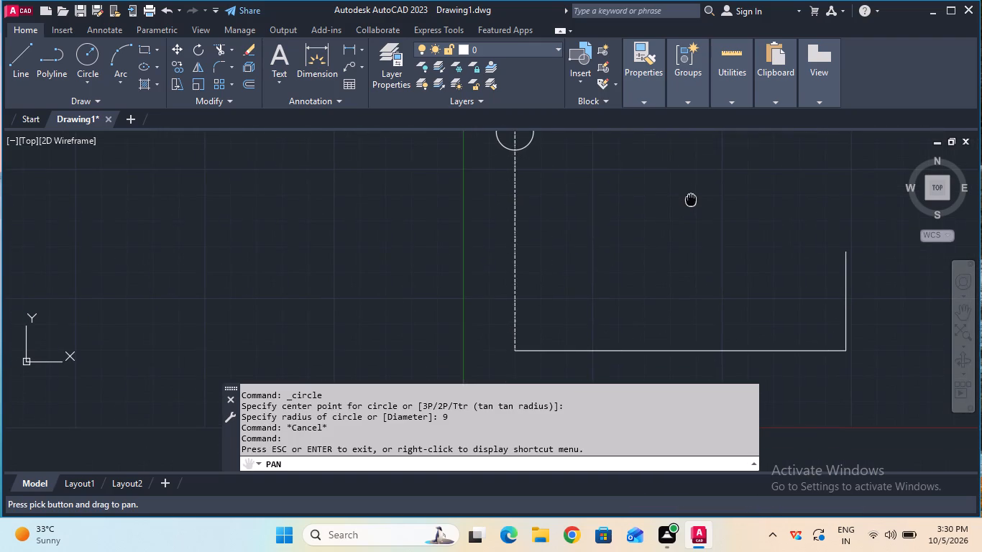
pyautogui.moveTo(691, 198); pyautogui.dragTo(690, 198)
pyautogui.press('Escape')
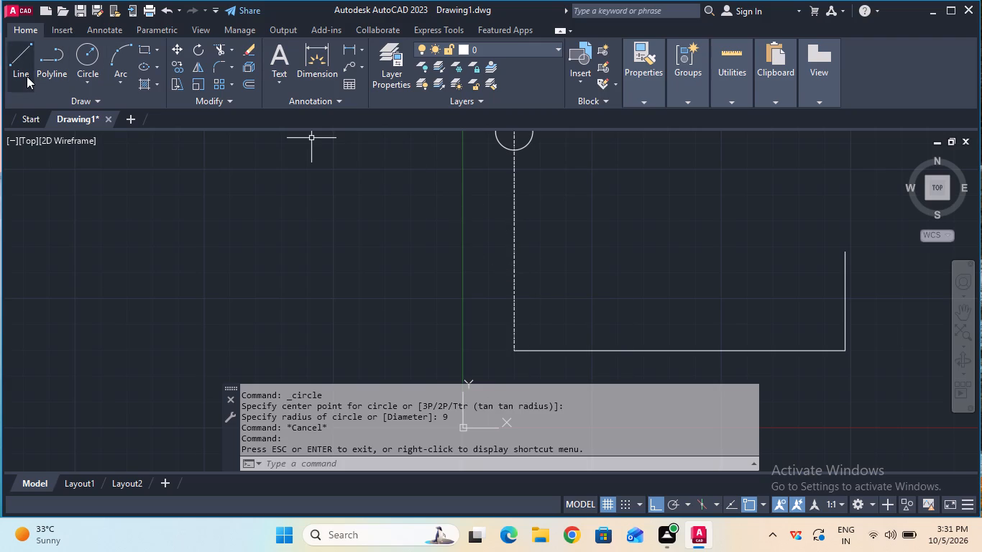
pyautogui.click(642, 100)
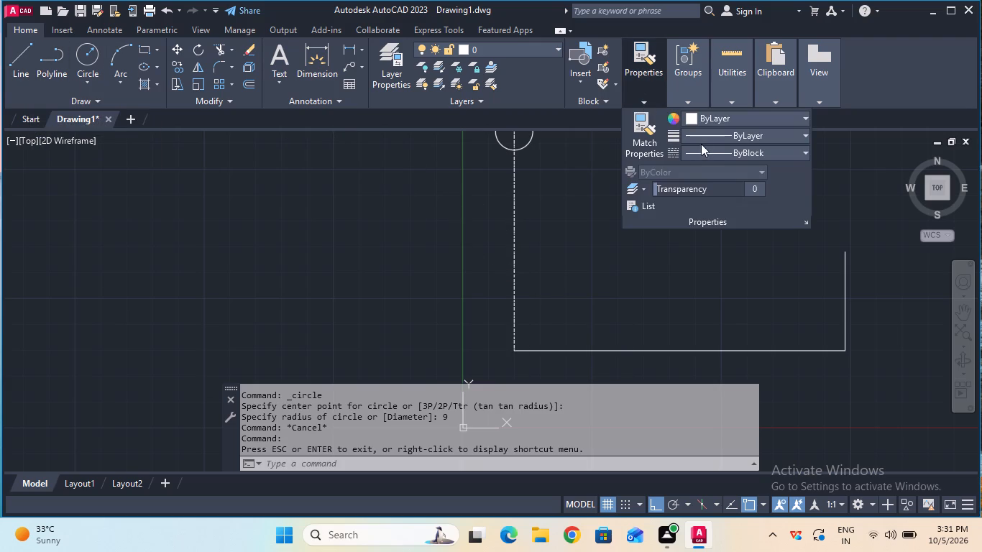
pyautogui.click(707, 147)
pyautogui.click(724, 206)
pyautogui.click(26, 71)
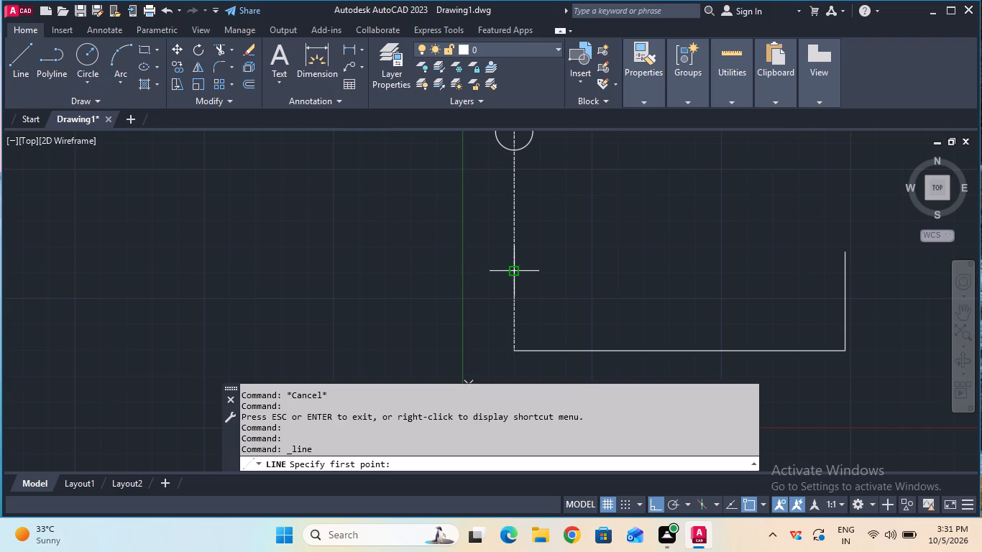
pyautogui.click(515, 275)
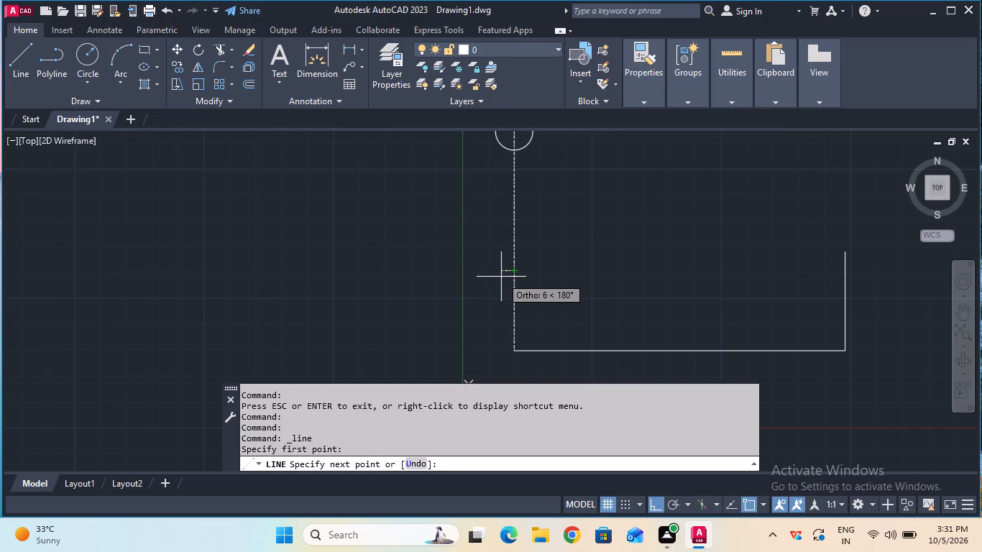
pyautogui.click(501, 276)
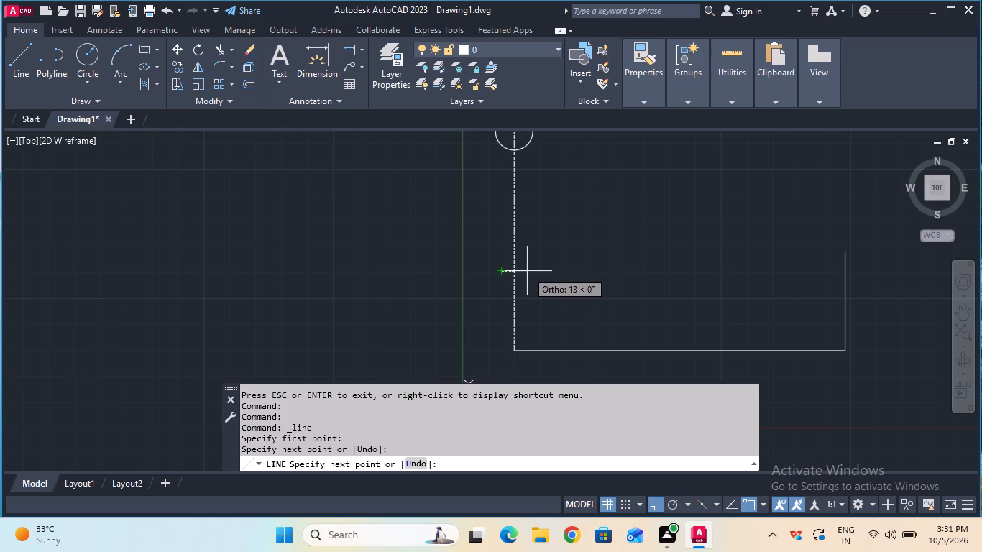
pyautogui.press('Escape')
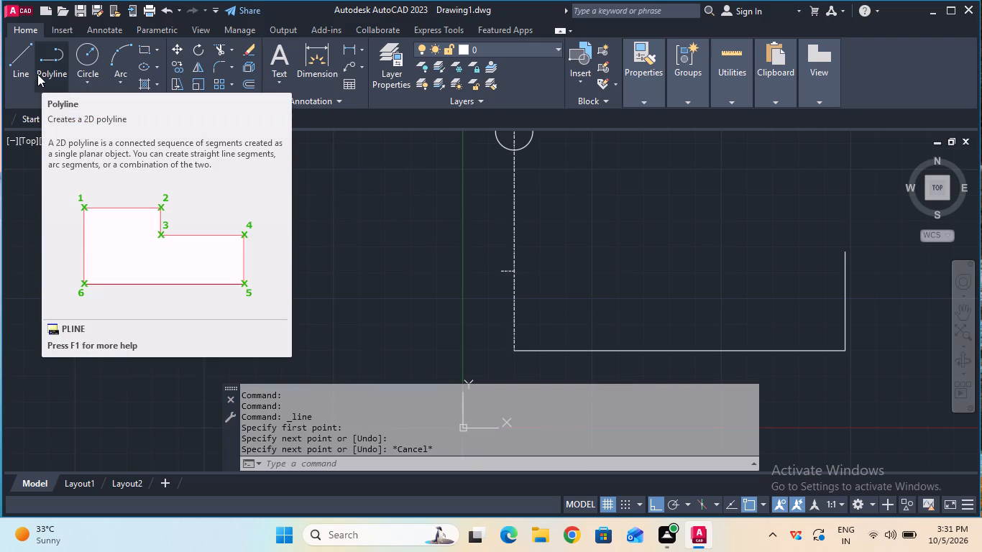
# Draw a matching short horizontal centre line to the right from the junction of the two vertical centre lines.
pyautogui.click(29, 73)
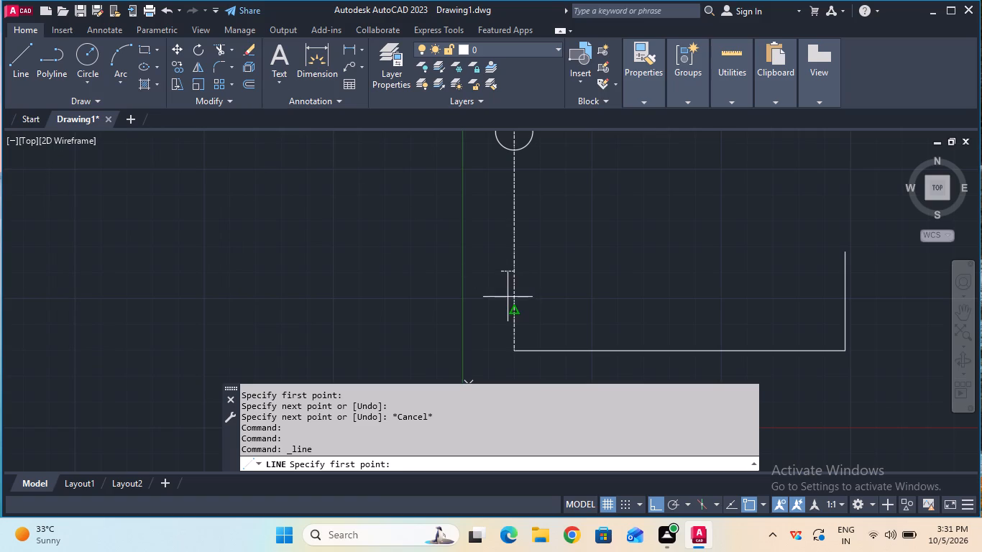
pyautogui.click(515, 274)
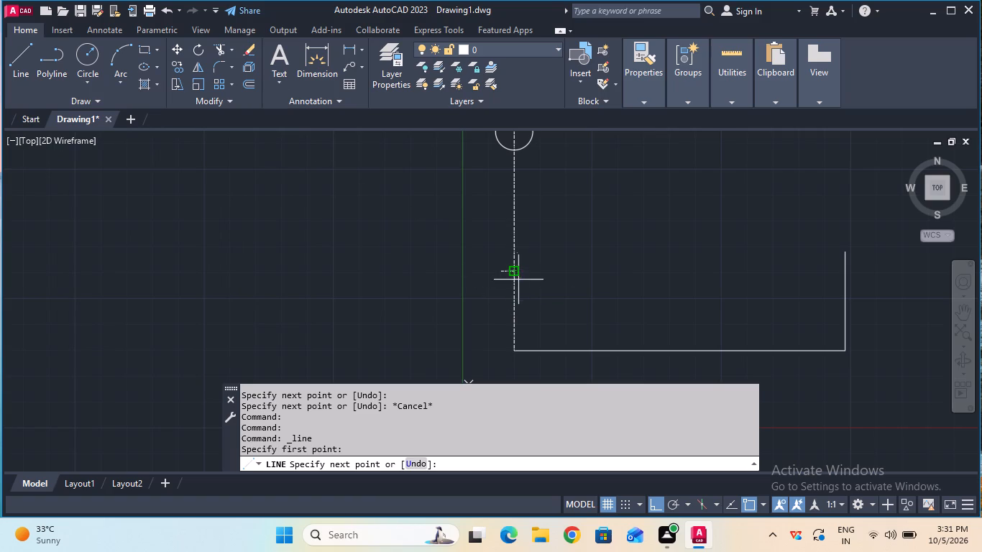
pyautogui.click(528, 280)
pyautogui.press('Escape')
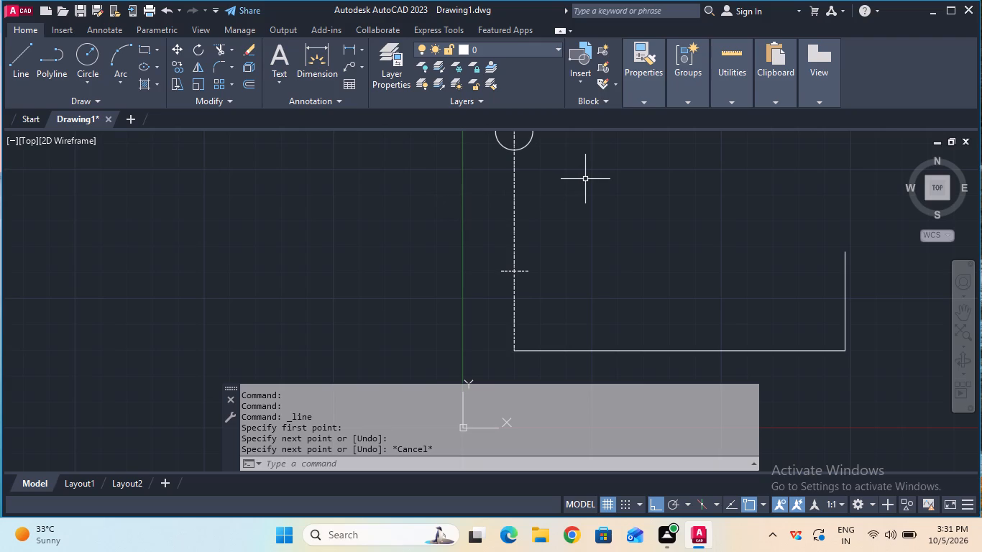
# Set the current linetype to ByBlock.
pyautogui.doubleClick(649, 105)
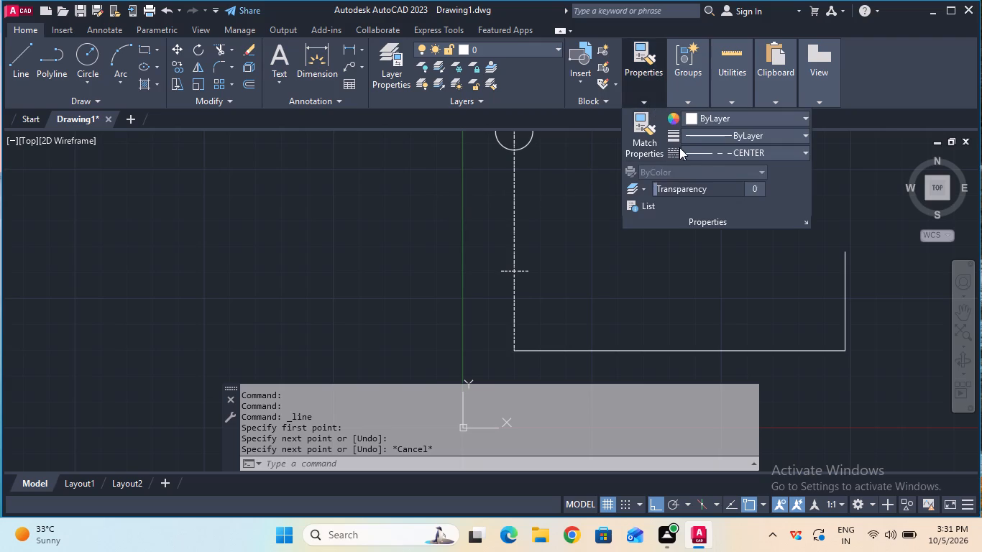
pyautogui.doubleClick(684, 149)
pyautogui.doubleClick(689, 153)
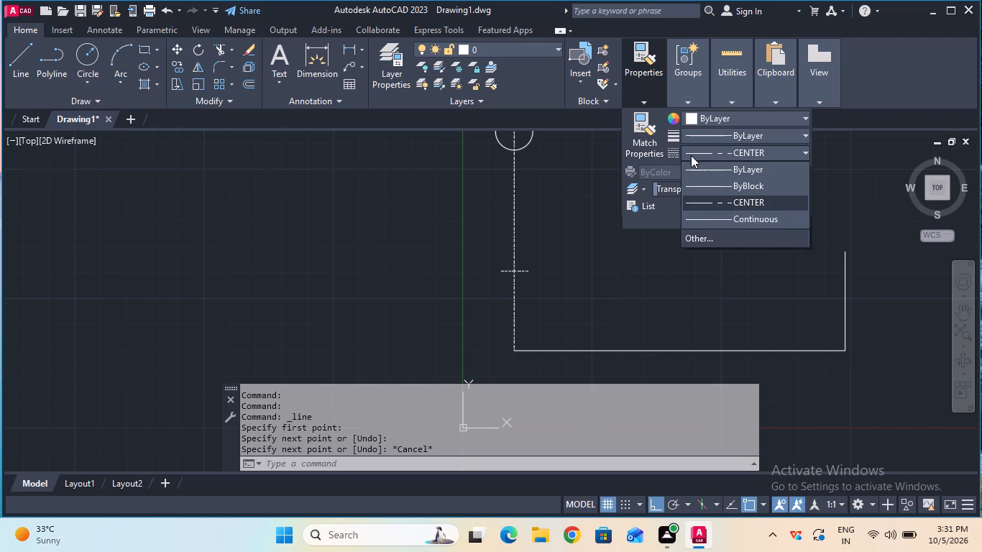
pyautogui.click(705, 185)
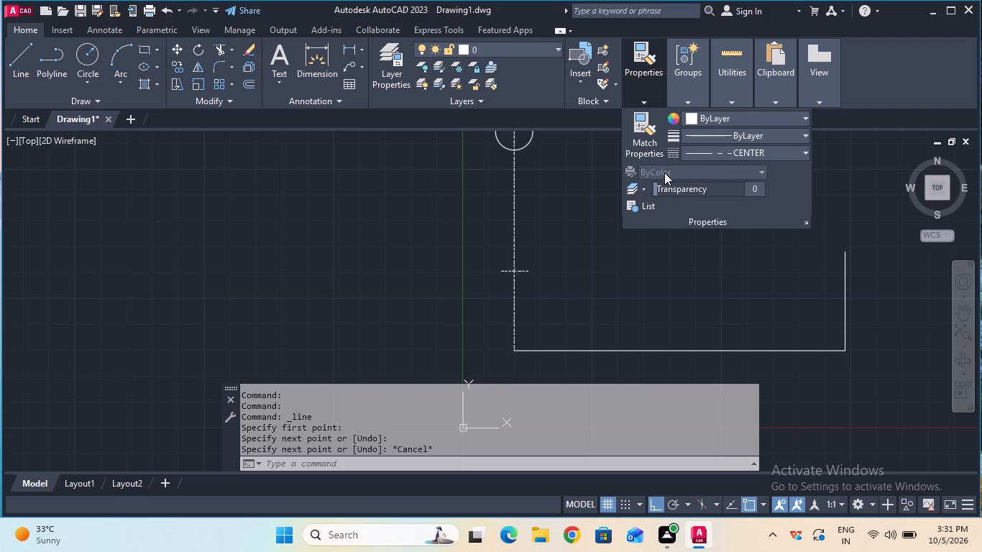
pyautogui.click(694, 157)
pyautogui.click(767, 155)
pyautogui.click(768, 182)
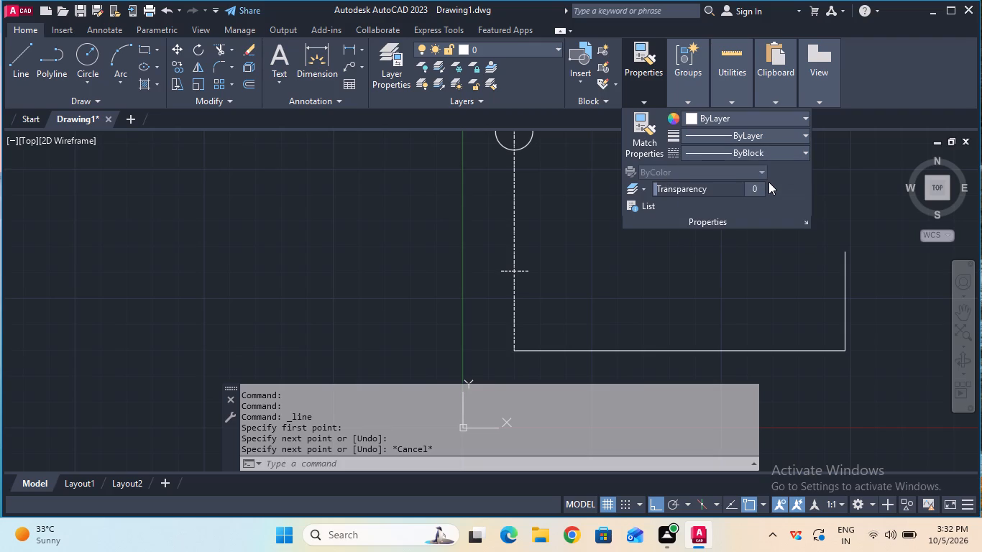
pyautogui.click(556, 159)
pyautogui.click(558, 160)
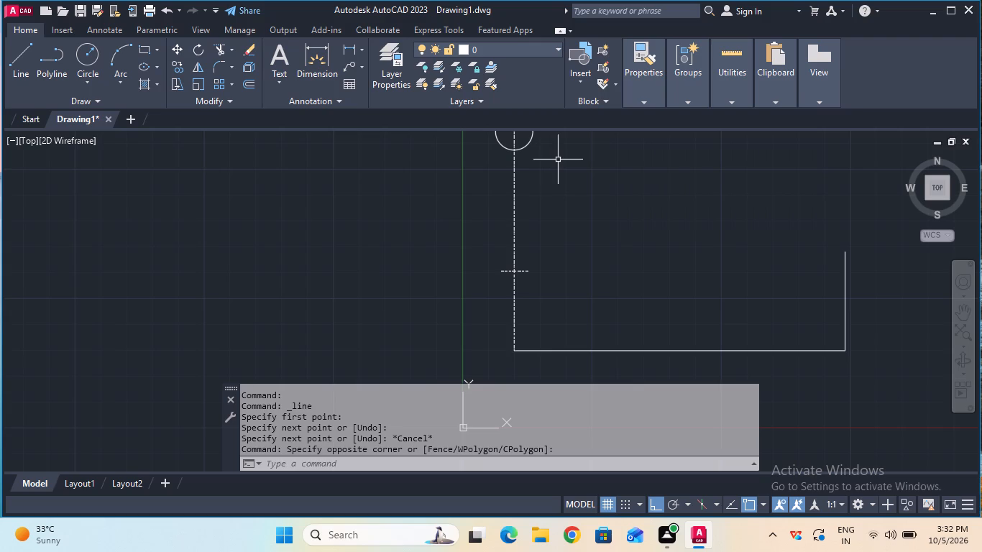
# Draw a circle of radius 10 mm centred on the junction of the vertical centre lines and the short horizontal centre lines.
pyautogui.click(86, 63)
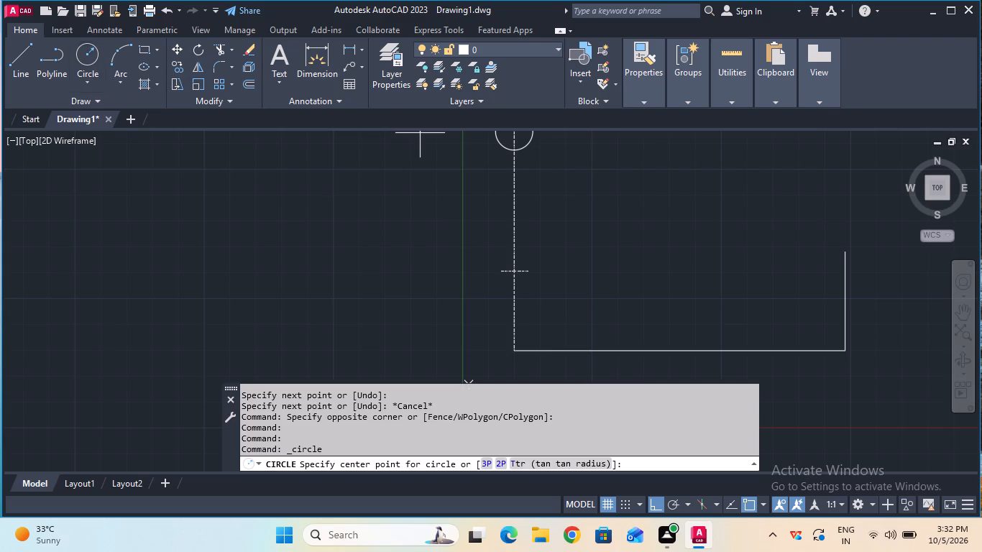
pyautogui.click(518, 270)
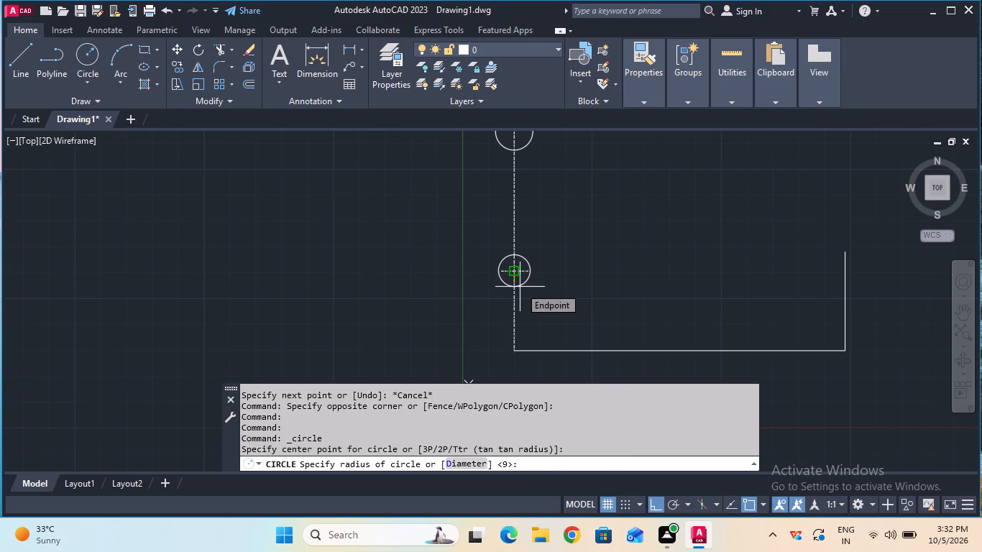
pyautogui.press('1')
pyautogui.press('0')
pyautogui.press('Return')
pyautogui.press('Escape')
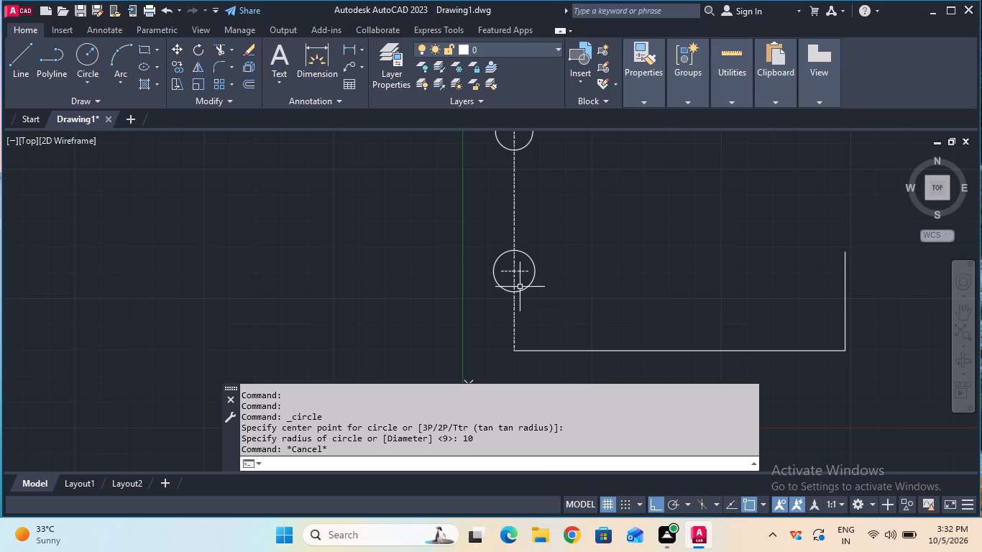
# Check the 10 mm radius circle's width between its side quadrants with a linear dimension, without placing the dimension.
pyautogui.click(347, 48)
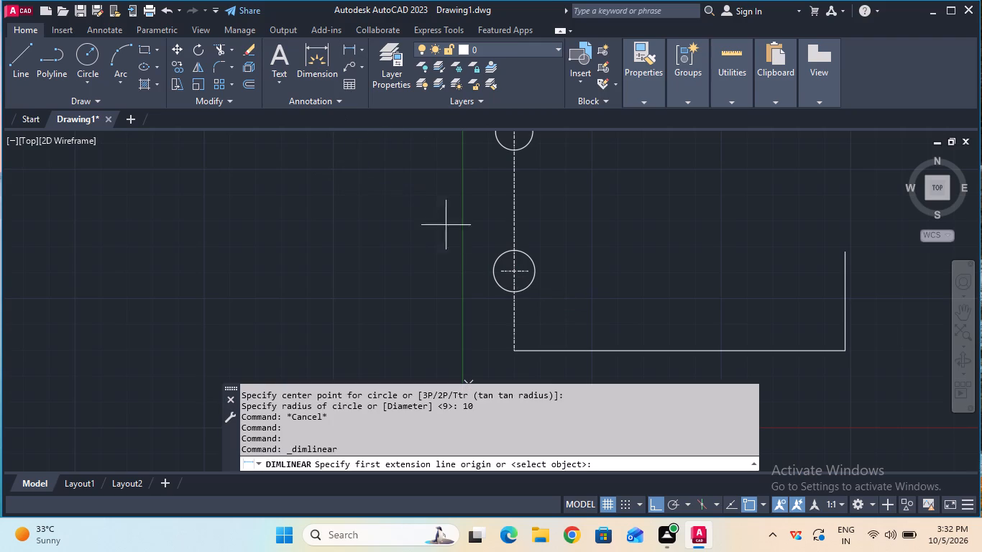
pyautogui.click(494, 275)
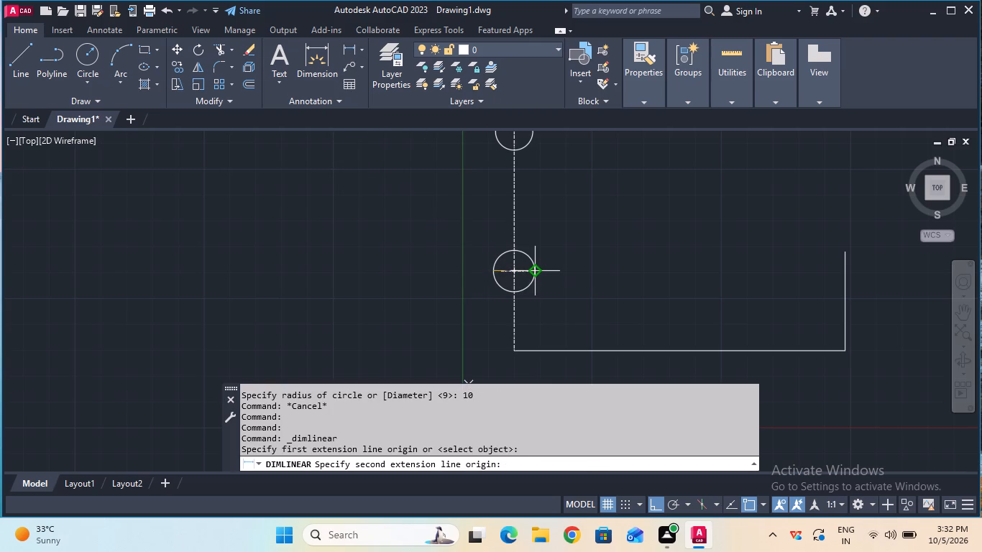
pyautogui.click(538, 274)
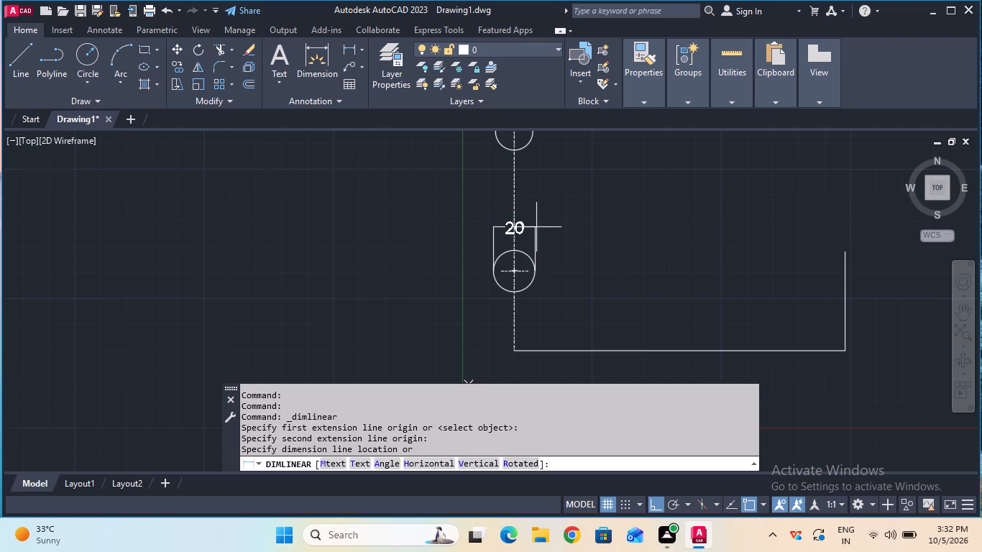
pyautogui.press('Escape')
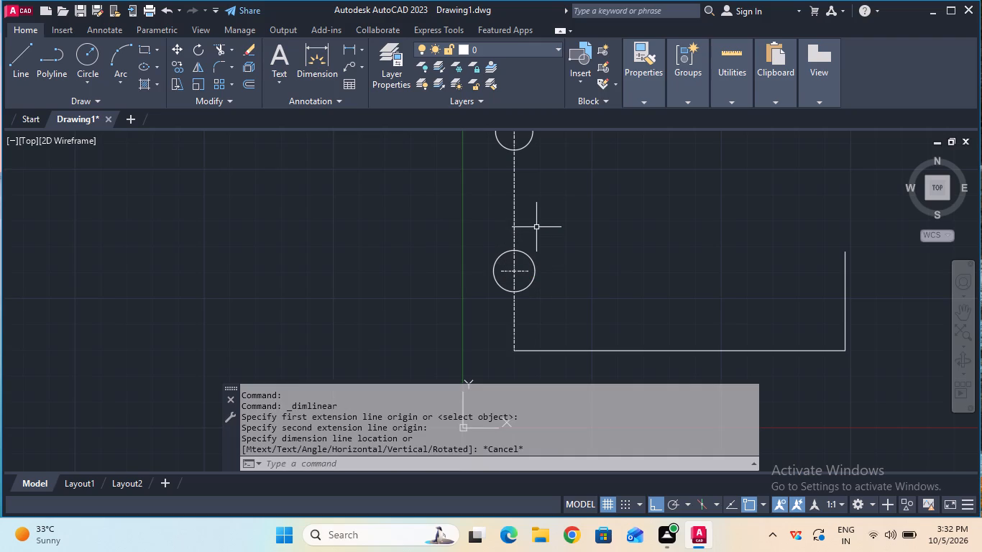
# Draw a concentric circle of radius 20 mm around the 10 mm radius circle.
pyautogui.click(91, 58)
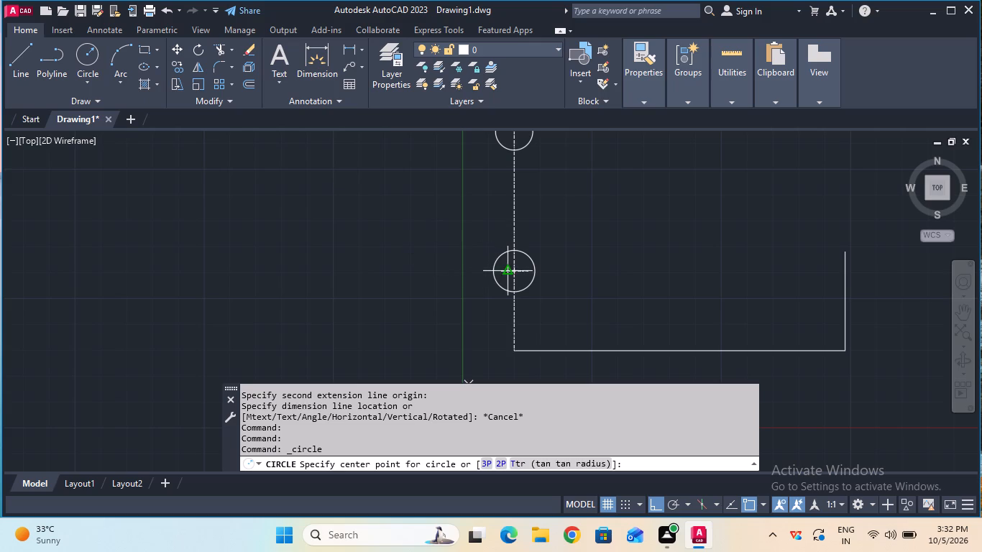
pyautogui.click(513, 270)
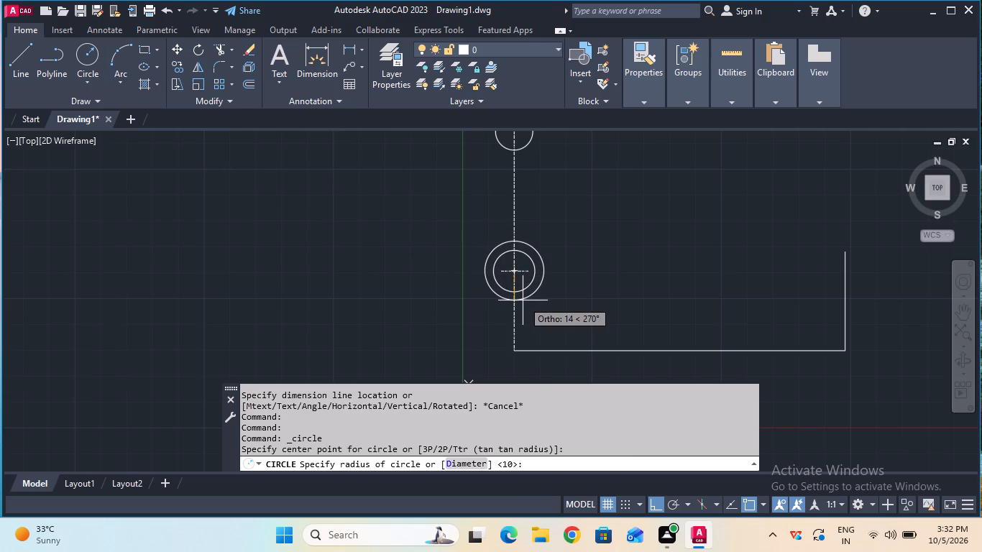
pyautogui.write('20')
pyautogui.press('Return')
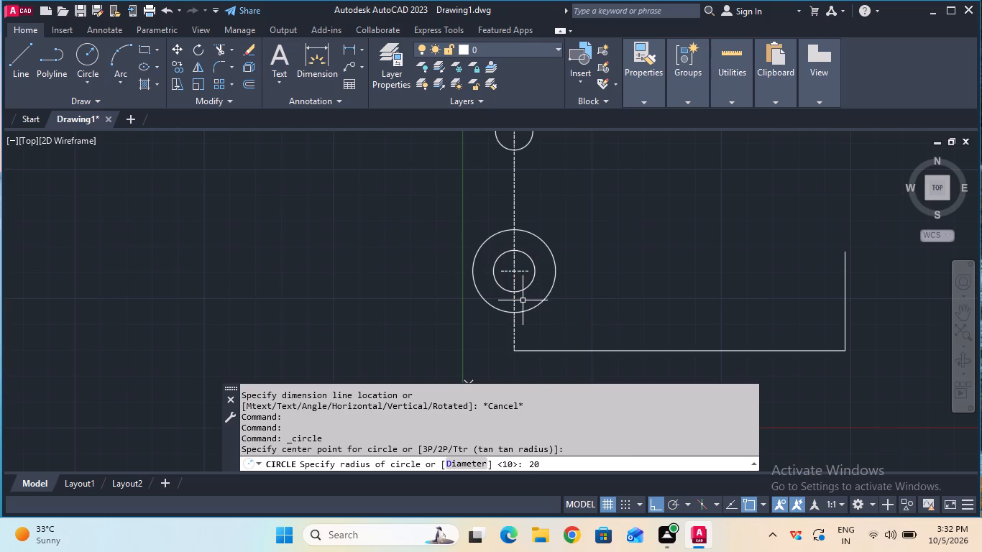
pyautogui.press('Escape')
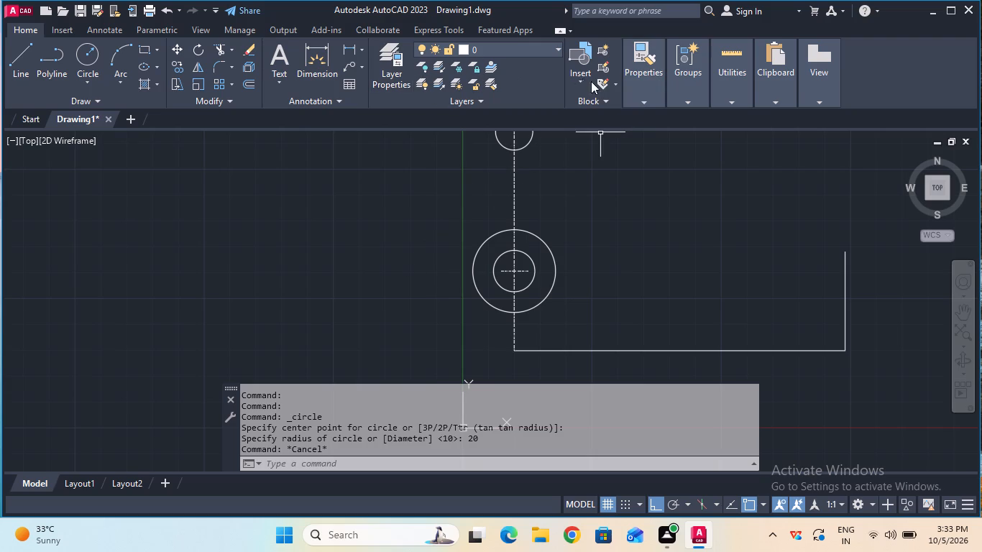
# Set the current linetype to CENTER.
pyautogui.click(654, 91)
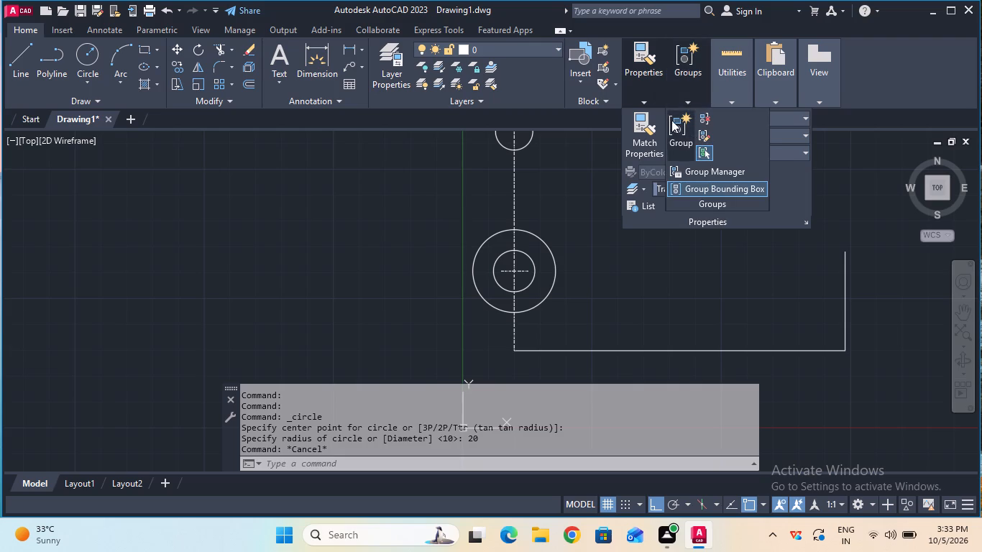
pyautogui.click(632, 95)
pyautogui.click(690, 150)
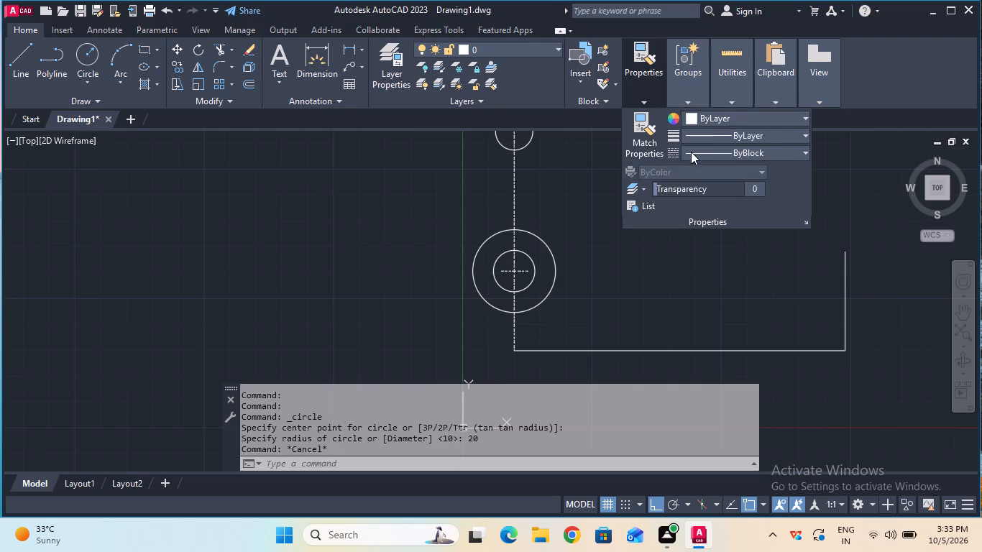
pyautogui.click(712, 201)
pyautogui.doubleClick(22, 69)
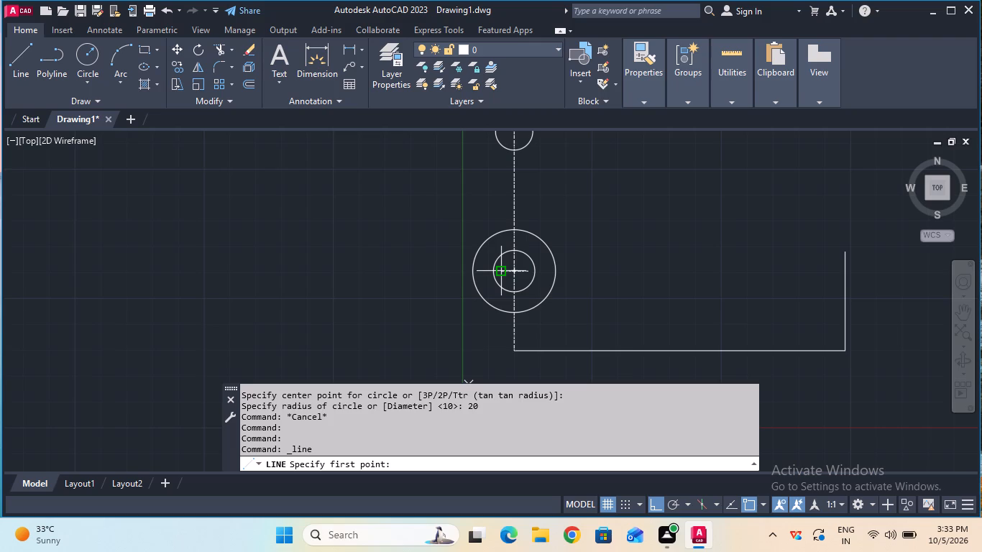
pyautogui.press('Escape')
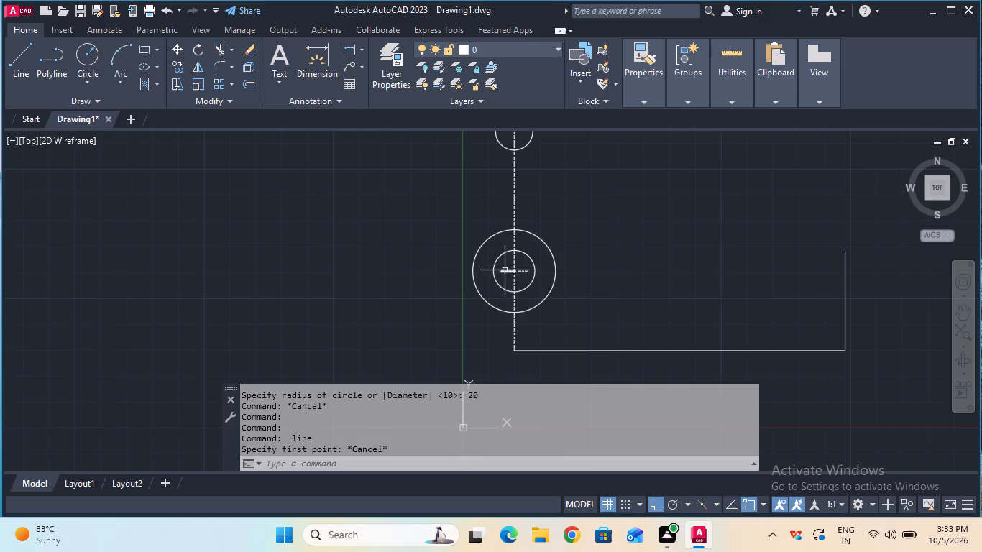
# Delete the short horizontal centre line on the left side of the concentric circles' centre.
pyautogui.click(505, 270)
pyautogui.press('Delete')
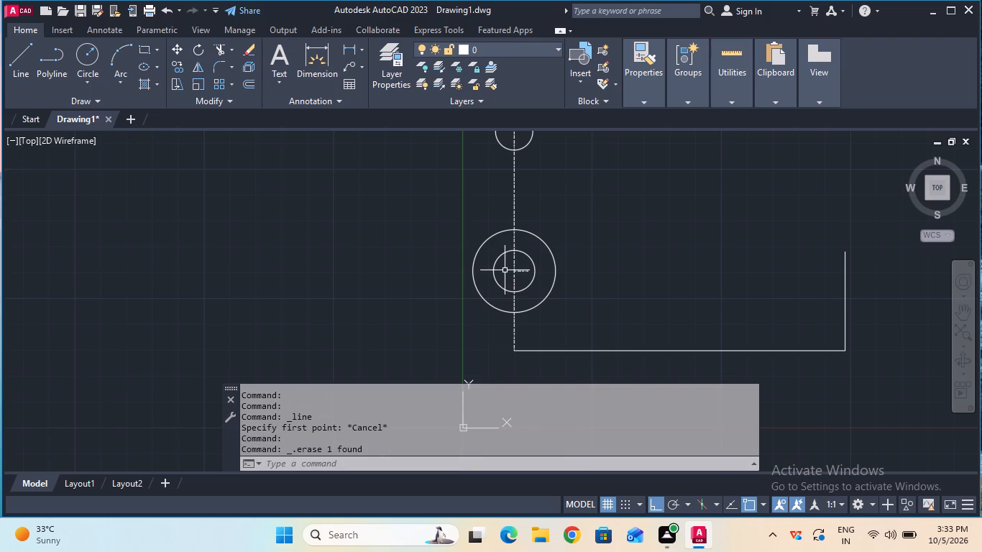
# Draw a 43.5 mm horizontal centre line to the left from the centre of the concentric circles.
pyautogui.click(31, 72)
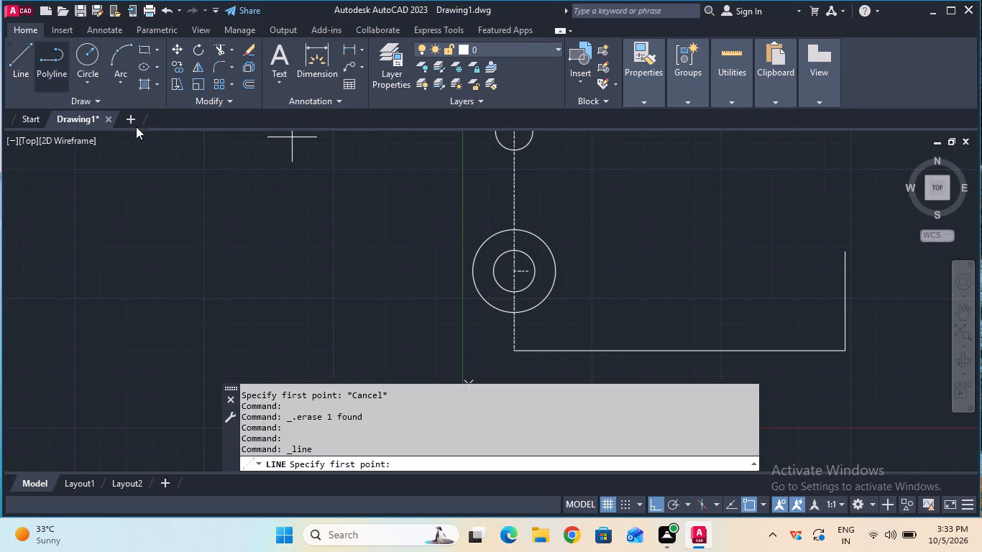
pyautogui.click(513, 275)
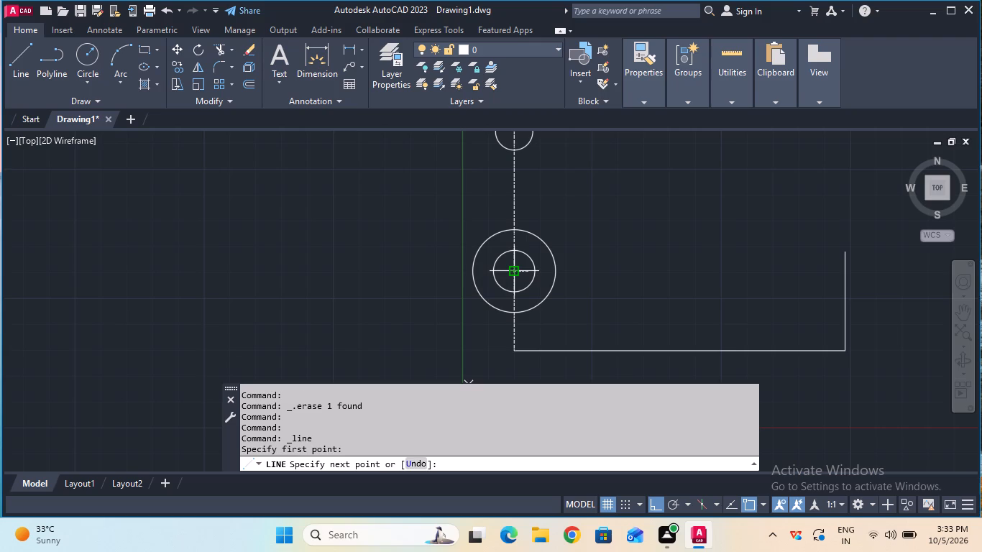
pyautogui.write('23')
pyautogui.press('BackSpace')
pyautogui.press('BackSpace')
pyautogui.write('43.5')
pyautogui.press('Return')
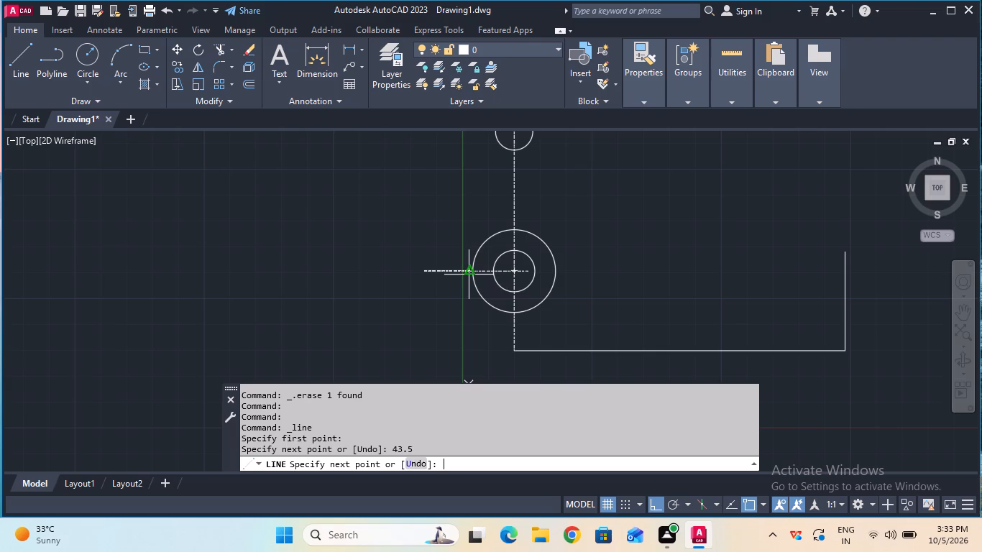
pyautogui.press('Escape')
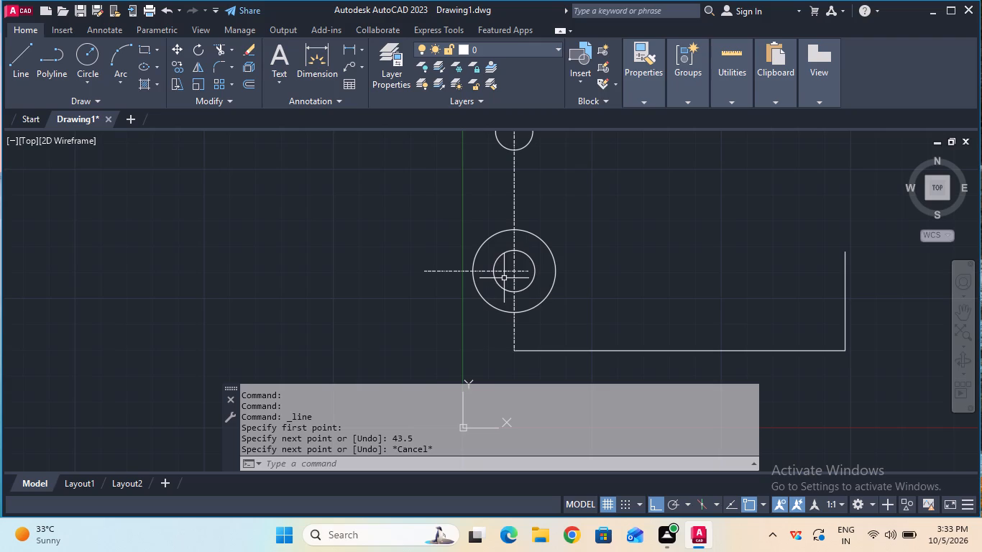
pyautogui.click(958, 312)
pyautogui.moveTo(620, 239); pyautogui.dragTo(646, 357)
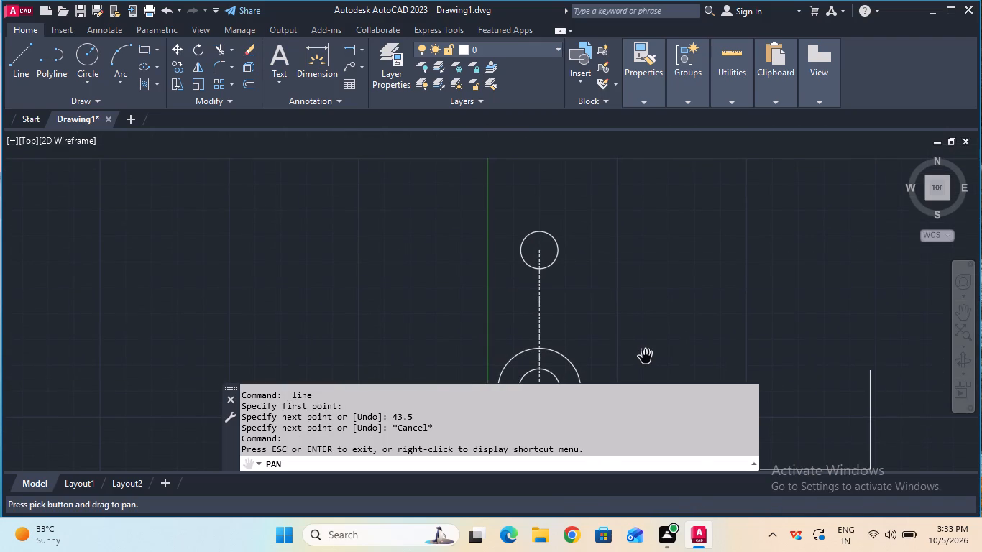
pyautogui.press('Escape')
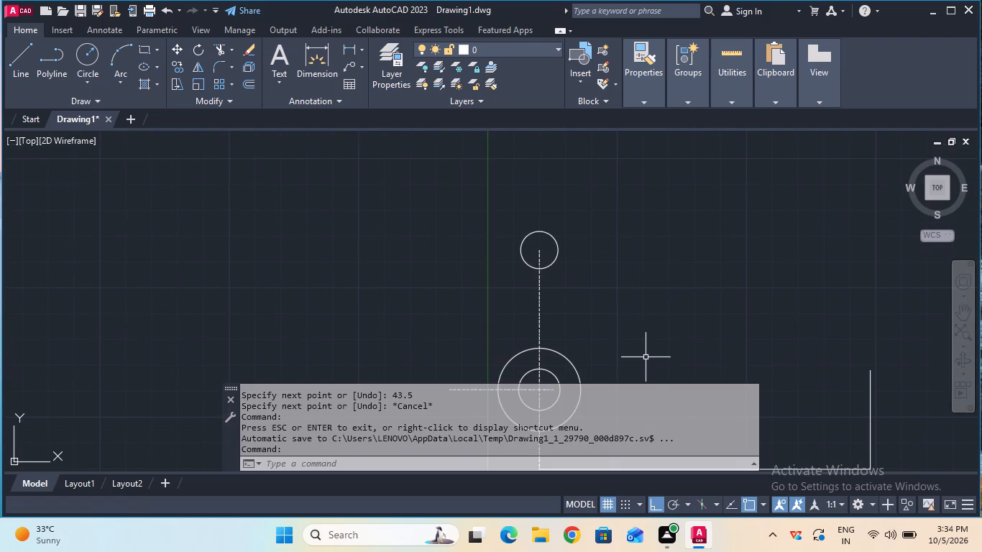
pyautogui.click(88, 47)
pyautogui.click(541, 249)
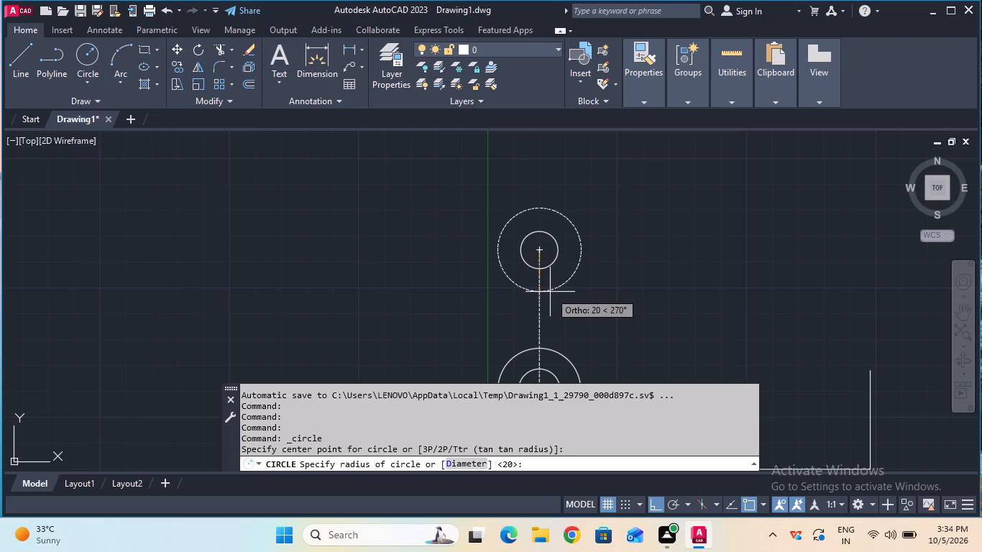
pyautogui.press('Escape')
# Set the current linetype to ByBlock.
pyautogui.click(633, 106)
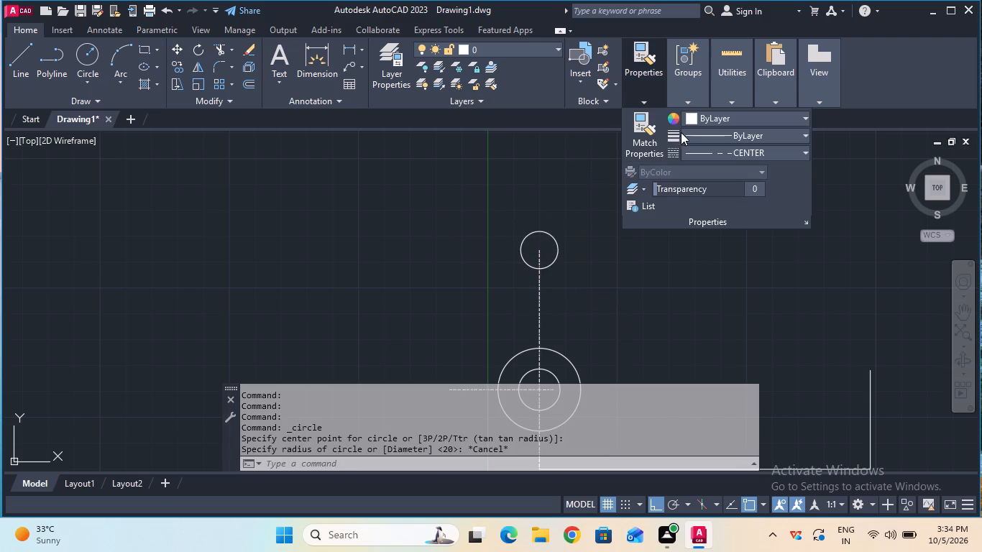
pyautogui.click(699, 149)
pyautogui.click(717, 188)
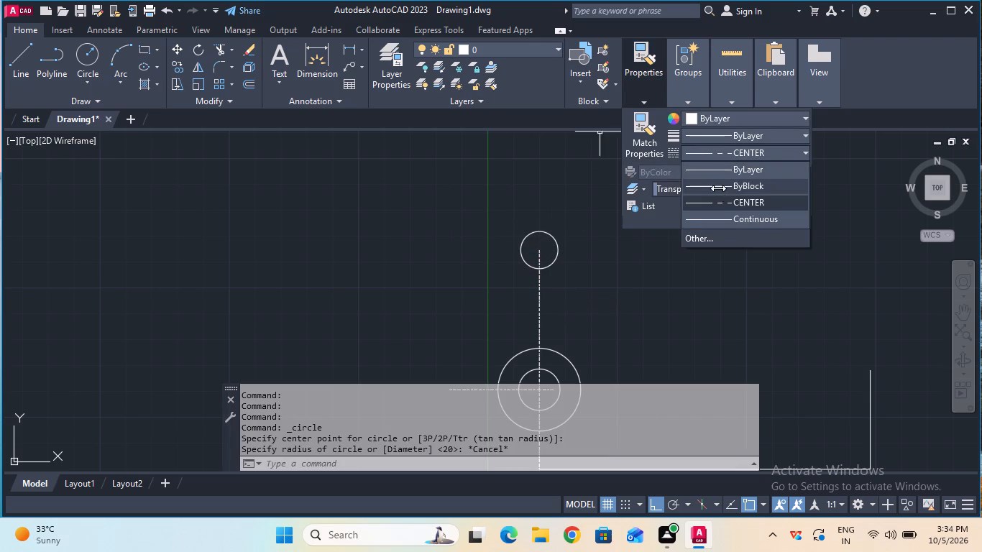
# Draw a circle of radius 16 mm centred on the upper small circle's centre.
pyautogui.click(93, 50)
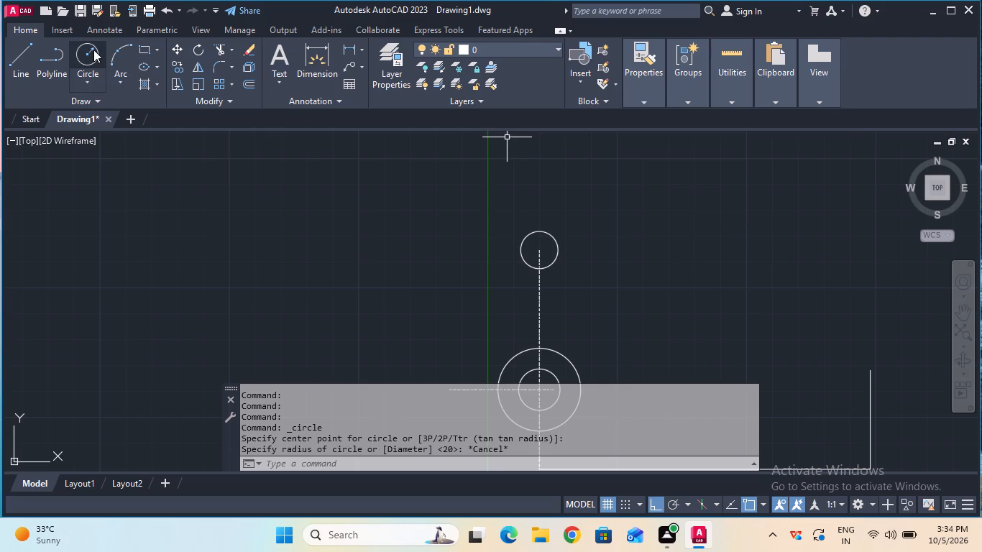
pyautogui.click(539, 253)
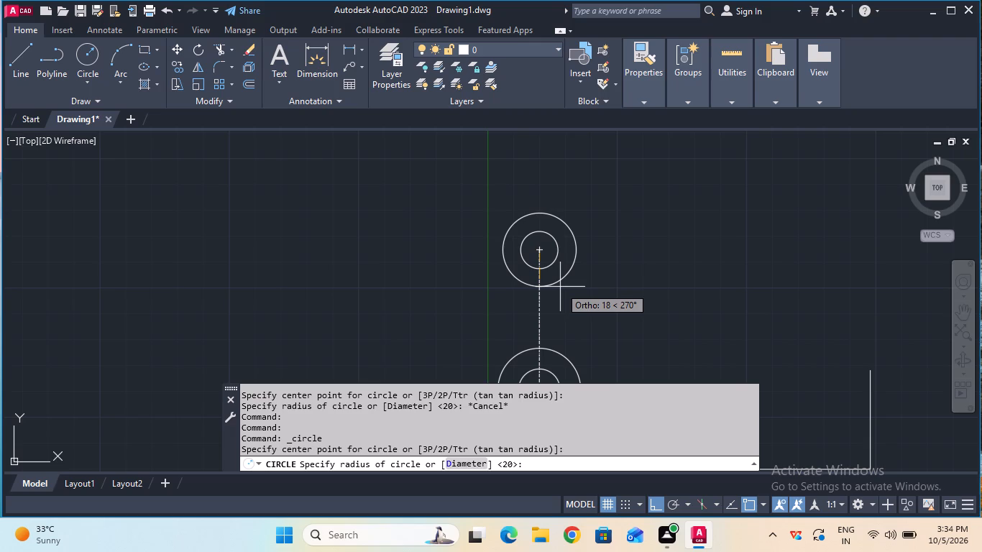
pyautogui.press('1')
pyautogui.press('6')
pyautogui.press('Return')
pyautogui.press('Escape')
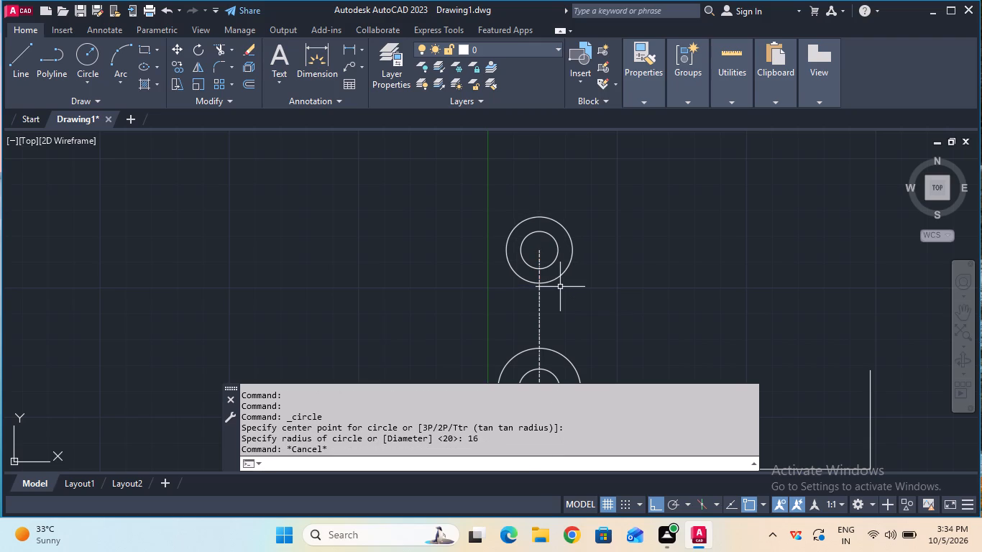
# Measure the horizontal diameter of the outer circle at the upper centre with a linear dimension, without placing it.
pyautogui.click(349, 45)
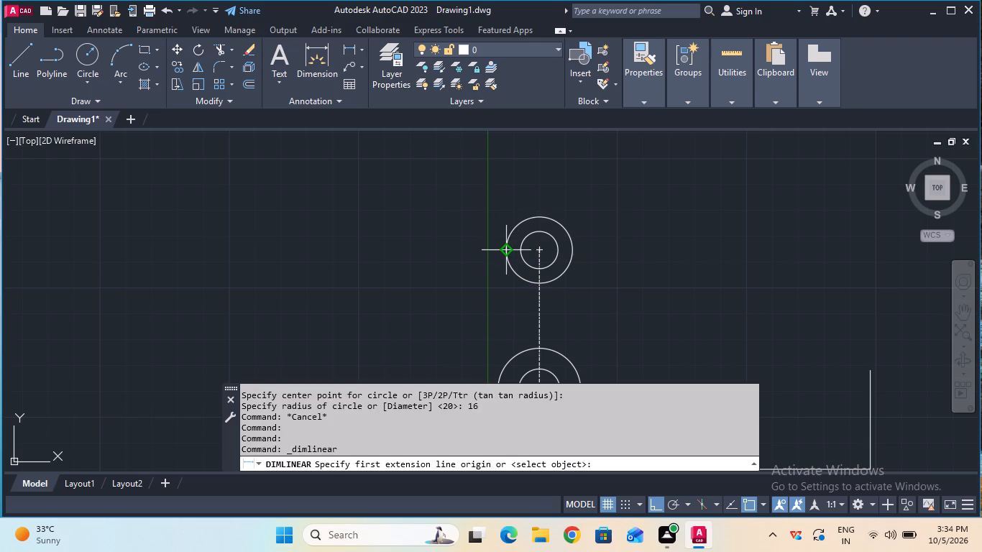
pyautogui.click(505, 249)
pyautogui.click(574, 251)
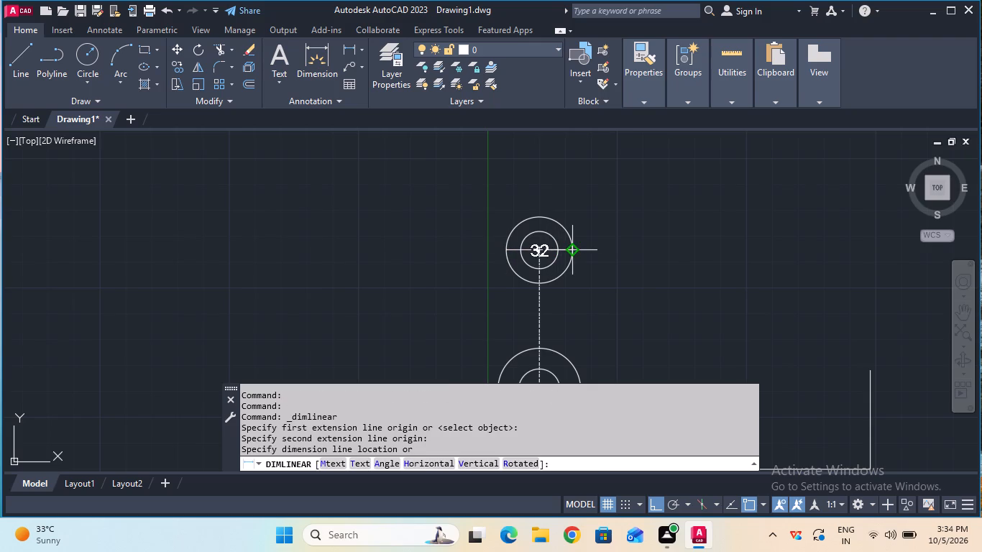
pyautogui.press('Escape')
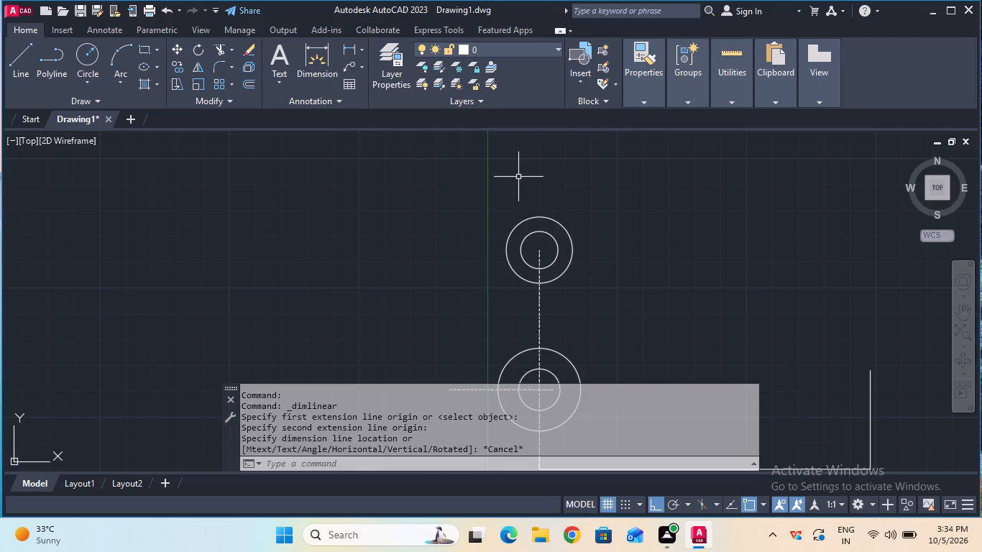
# Draw a circle of radius 32 mm concentric with the two upper circles.
pyautogui.click(80, 50)
pyautogui.click(538, 254)
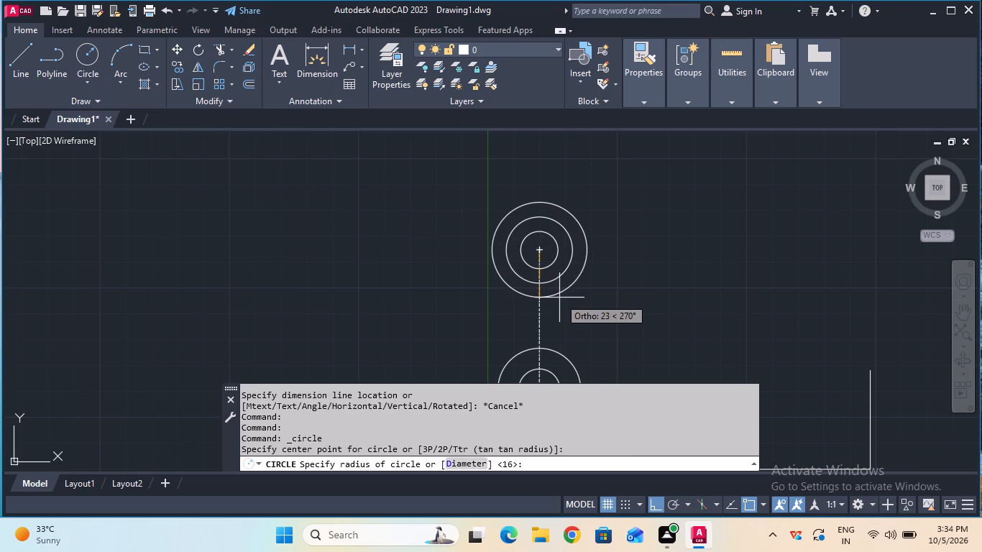
pyautogui.write('32')
pyautogui.press('Return')
pyautogui.press('Escape')
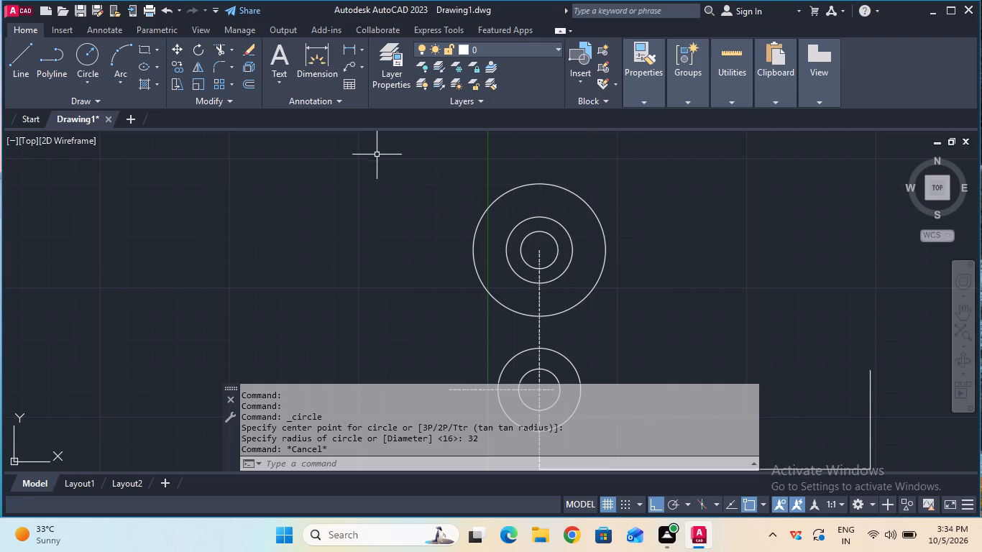
# Draw a 15 mm vertical line upward from the top of the upper 16 mm radius circle.
pyautogui.click(21, 66)
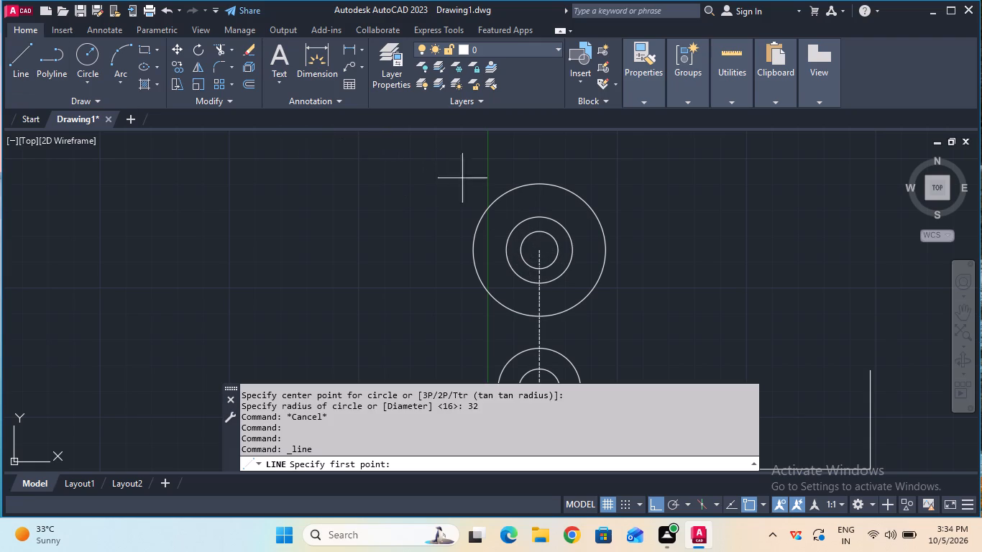
pyautogui.click(541, 215)
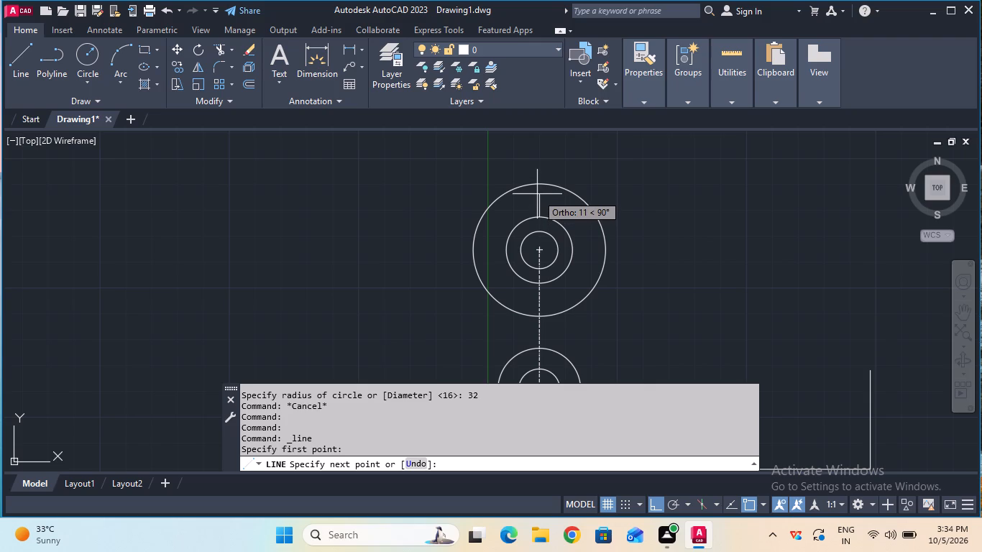
pyautogui.write('15')
pyautogui.press('Return')
pyautogui.press('Escape')
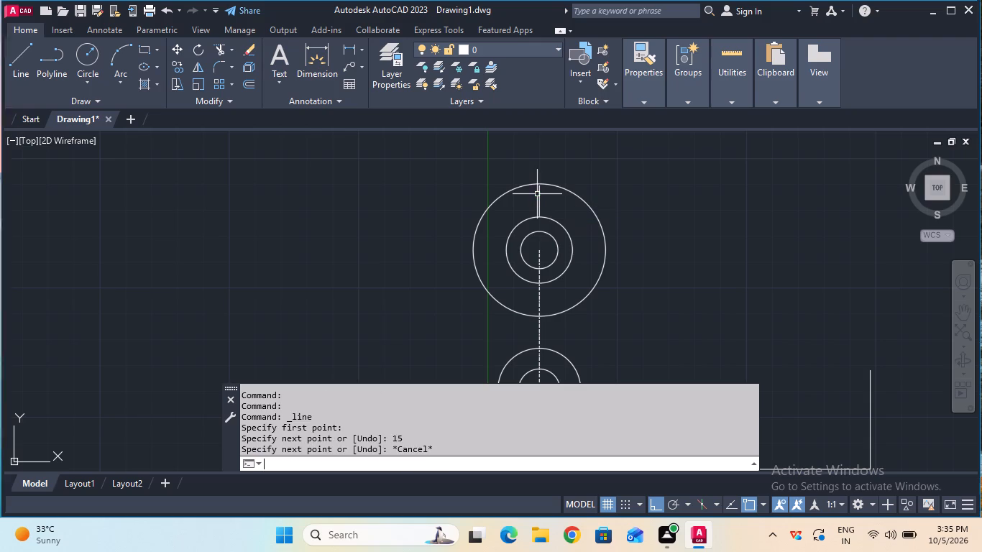
# Extend the short vertical line up to the 32 mm radius outer circle.
pyautogui.click(229, 47)
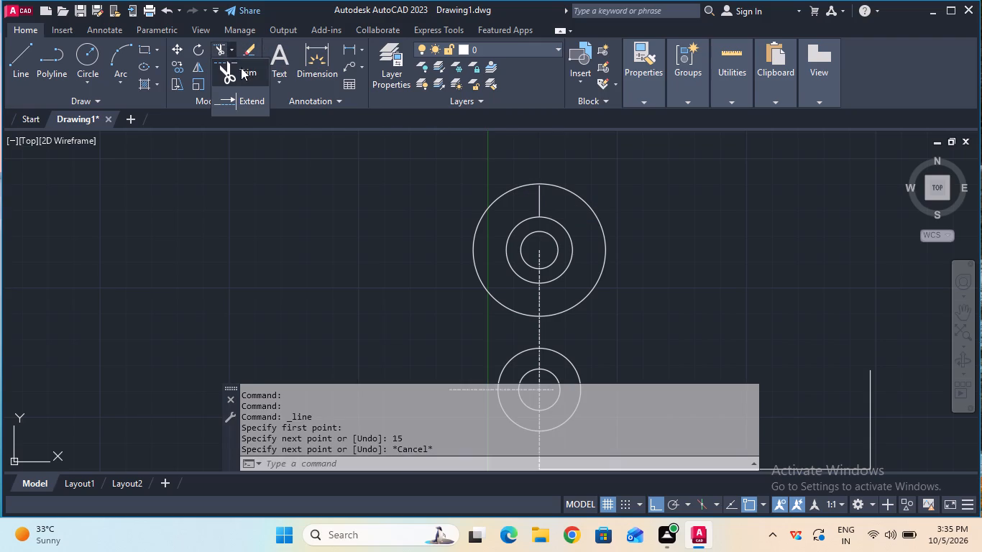
pyautogui.click(252, 94)
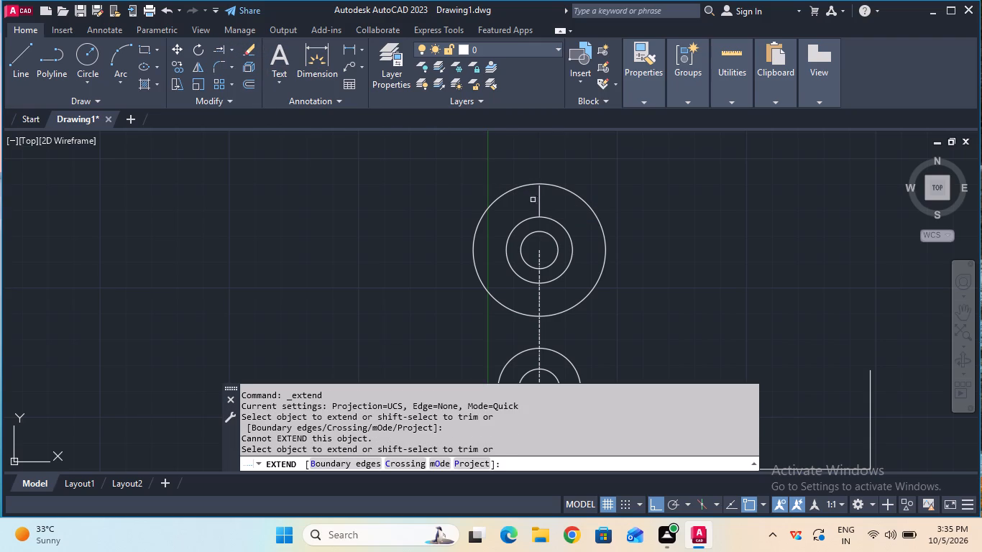
pyautogui.click(541, 200)
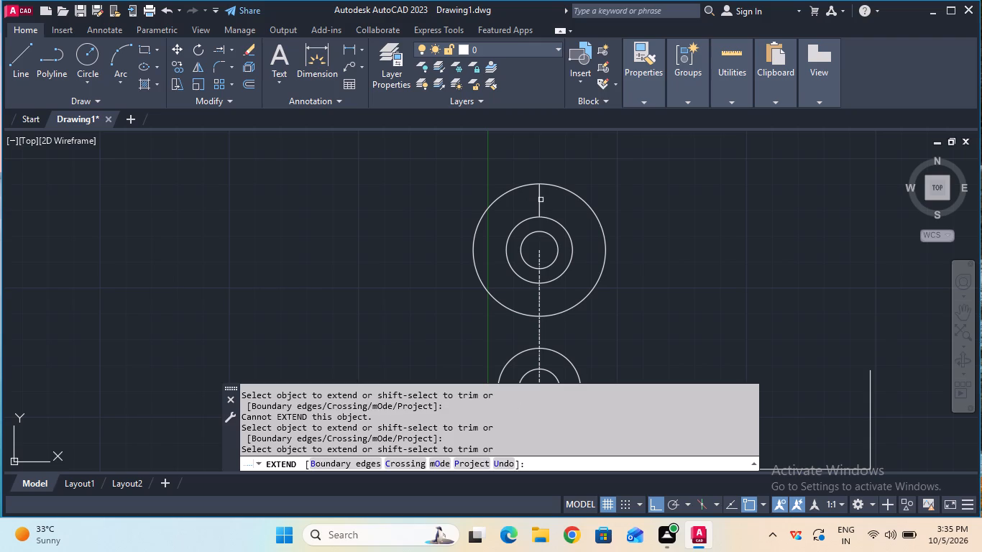
pyautogui.press('Escape')
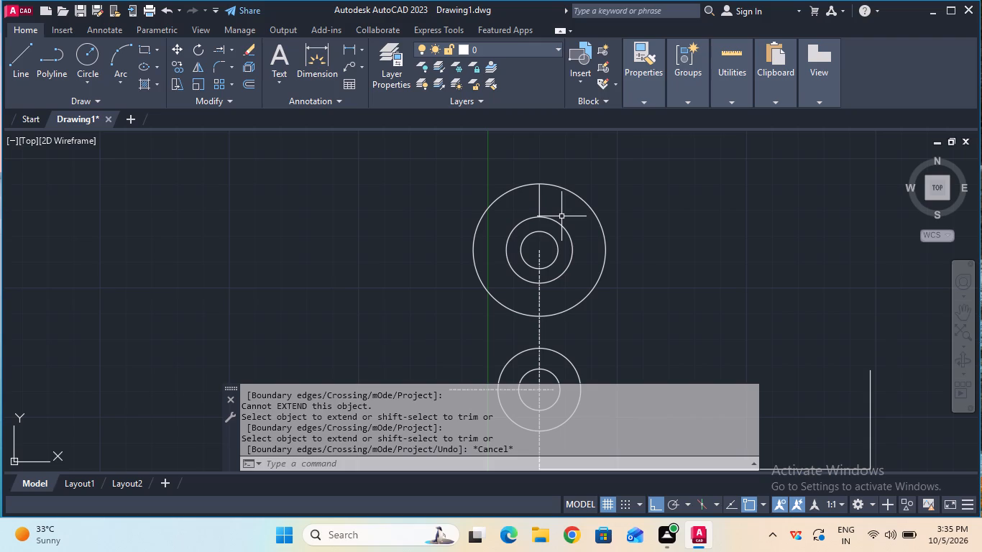
# Measure the horizontal centre line from the lower circles' centre to its left end, without placing a dimension.
pyautogui.click(968, 314)
pyautogui.moveTo(754, 300); pyautogui.dragTo(748, 190)
pyautogui.press('Escape')
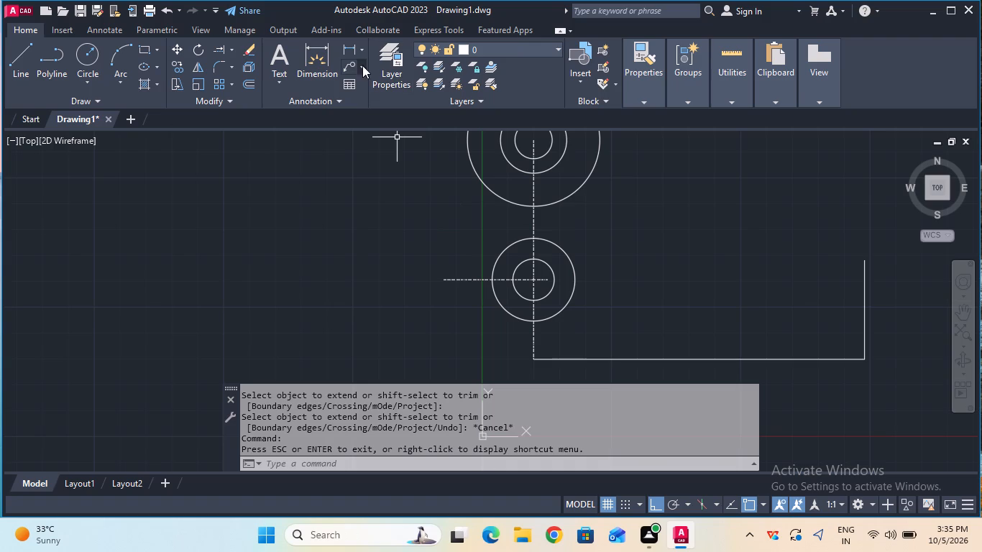
pyautogui.click(349, 50)
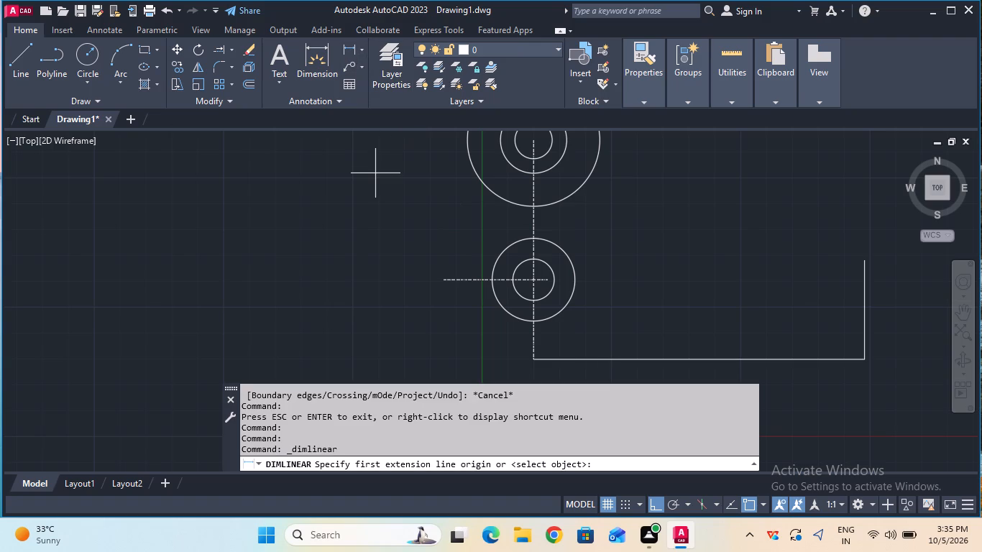
pyautogui.click(534, 277)
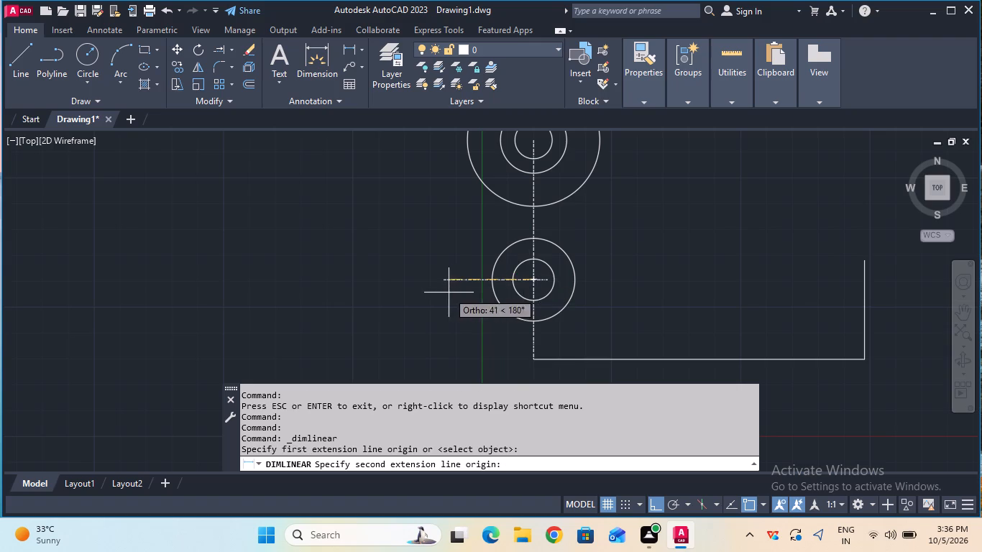
pyautogui.click(441, 280)
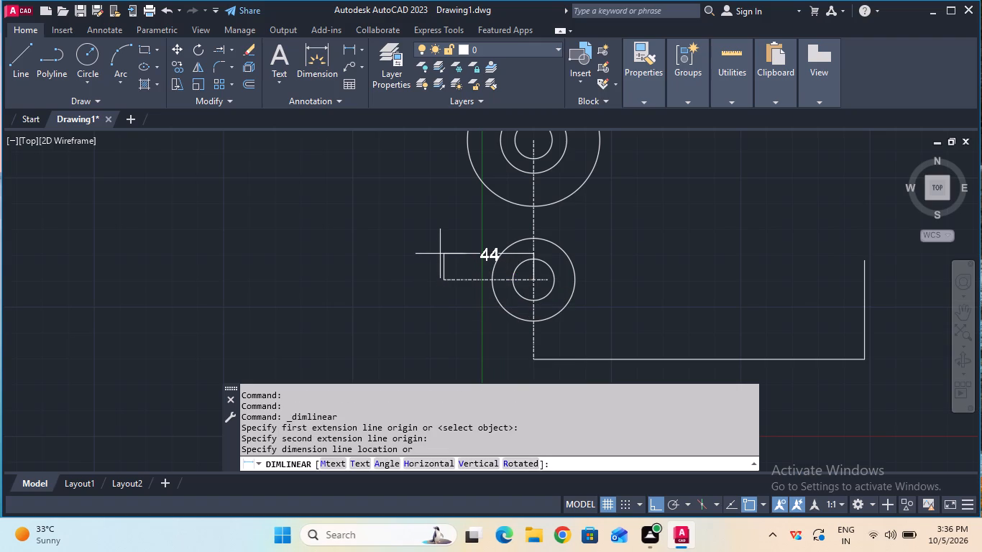
pyautogui.press('Escape')
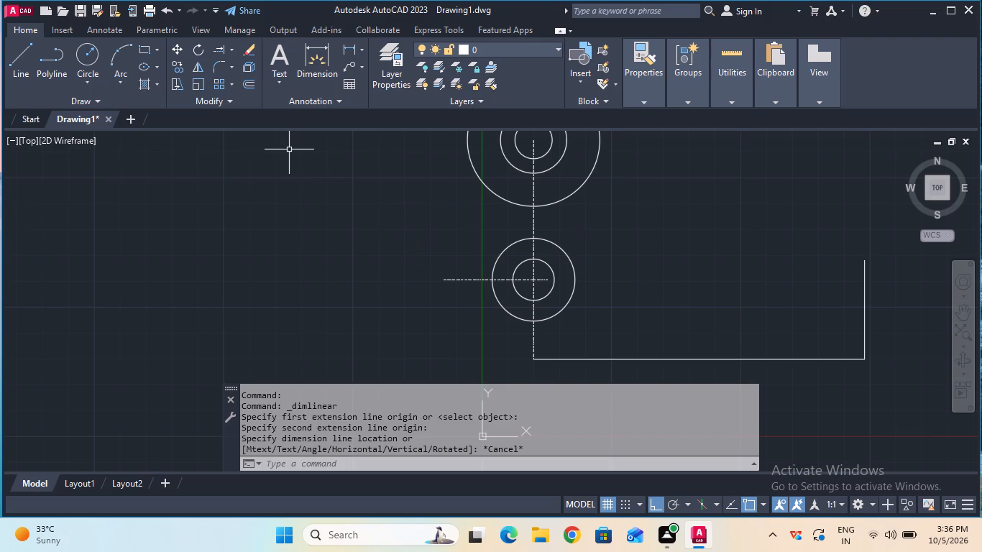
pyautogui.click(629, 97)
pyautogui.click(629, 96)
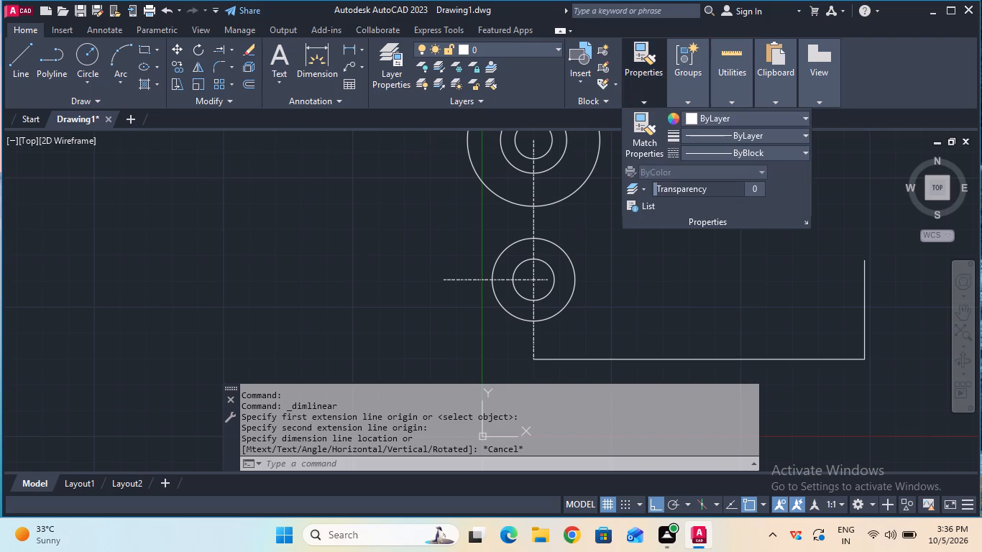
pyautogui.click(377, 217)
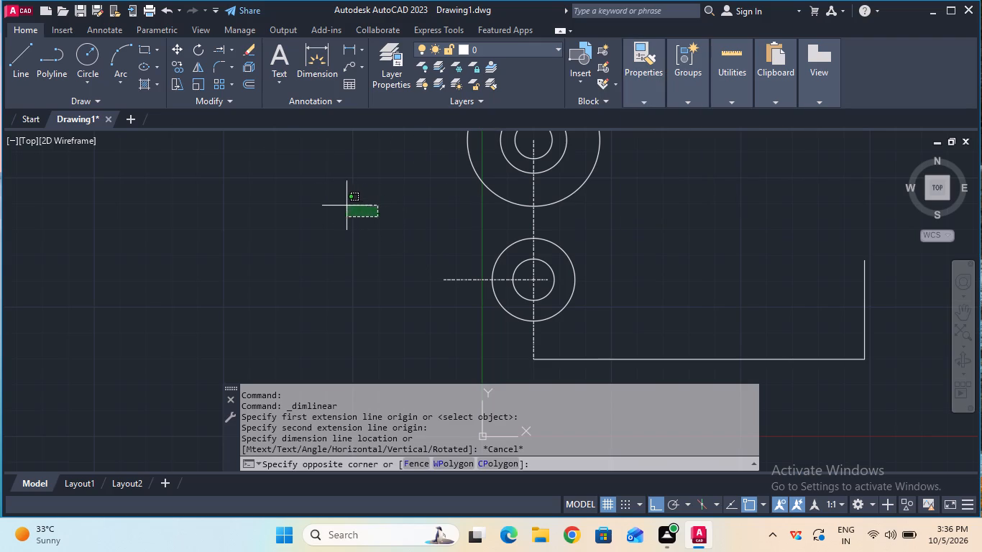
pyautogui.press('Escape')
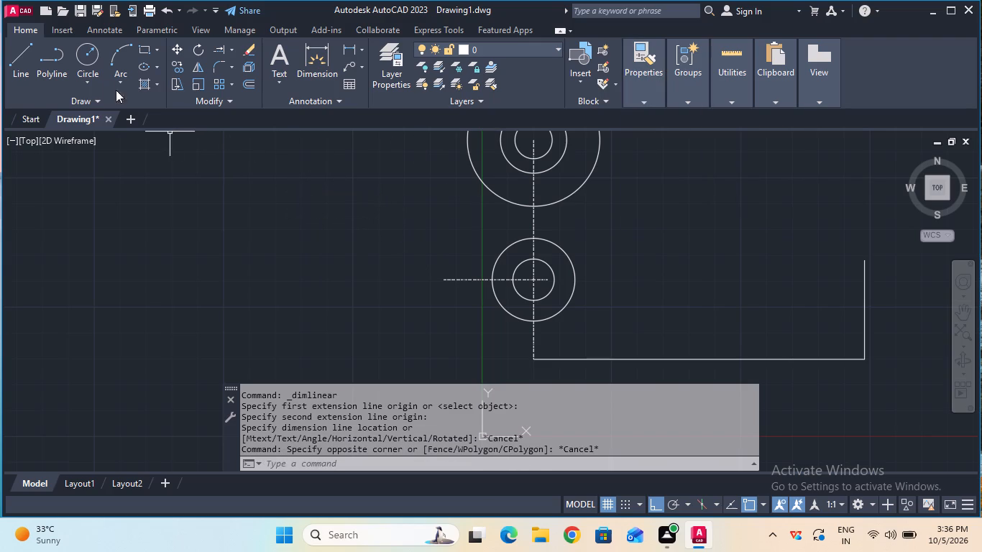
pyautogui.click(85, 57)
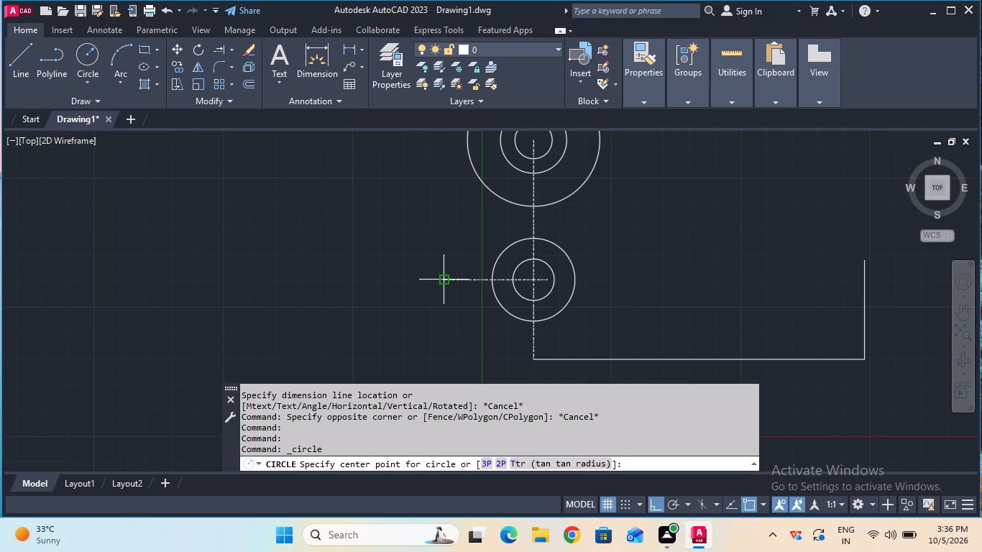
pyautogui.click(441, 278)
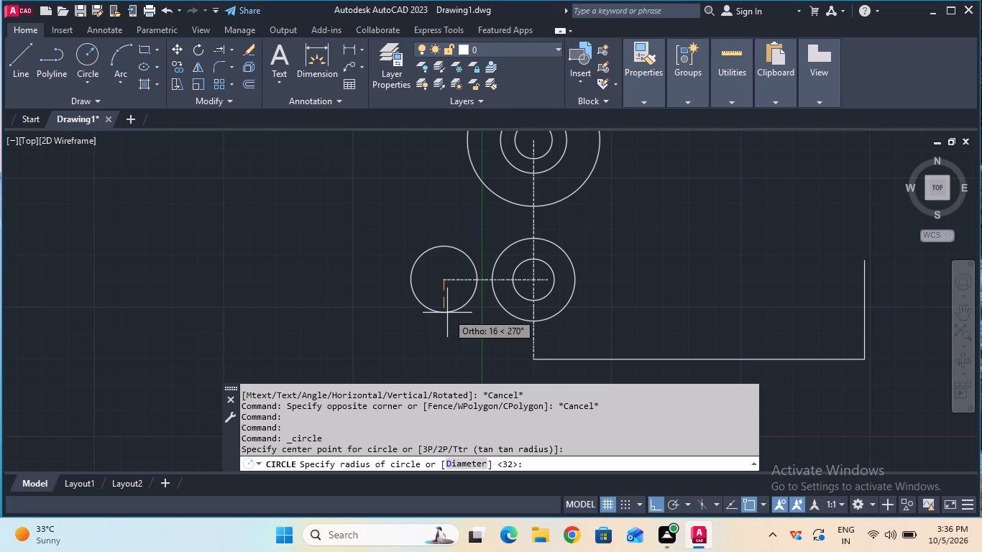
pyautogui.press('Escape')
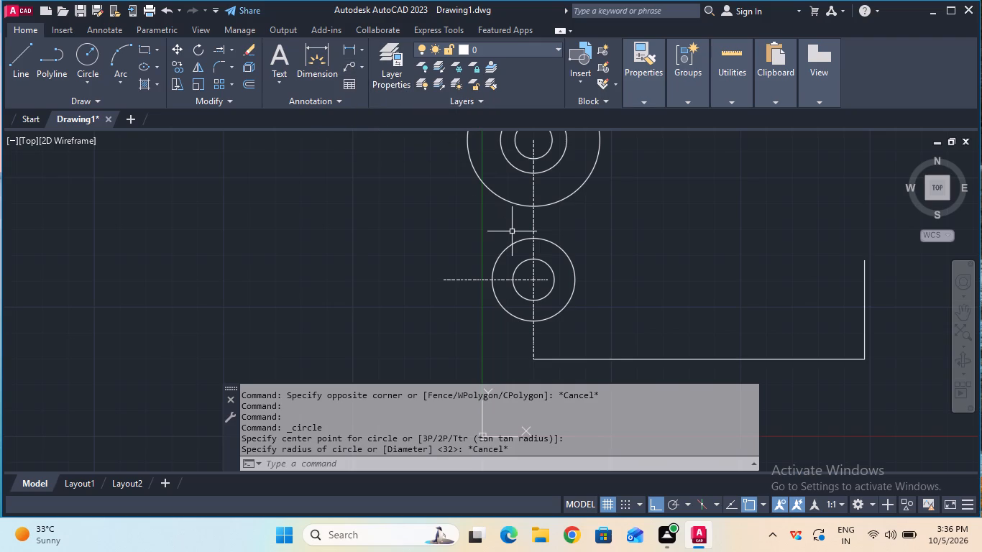
# Measure the length of the outline's right vertical line, without placing a dimension.
pyautogui.keyDown('ctrl'); pyautogui.scroll(-2, 515, 236); pyautogui.keyUp('ctrl')
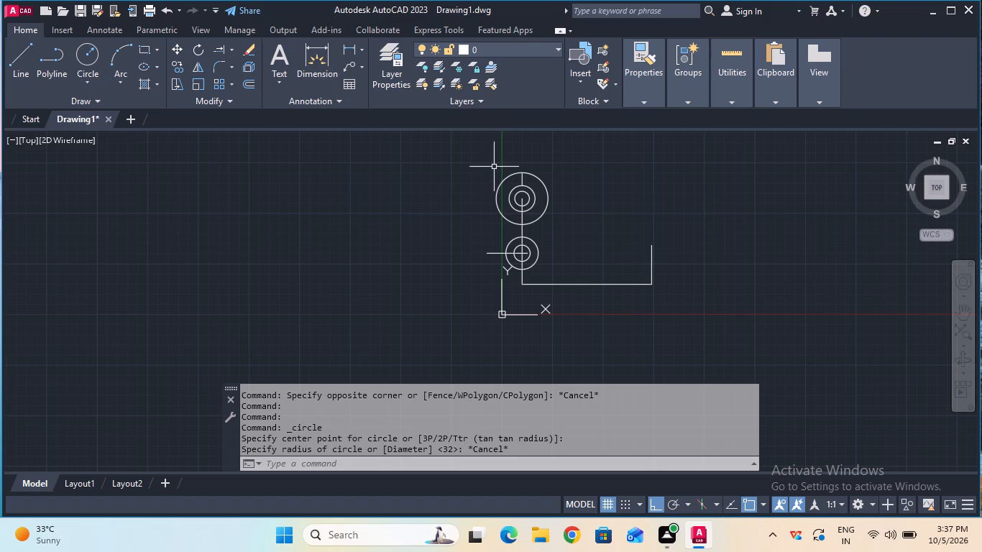
pyautogui.click(354, 50)
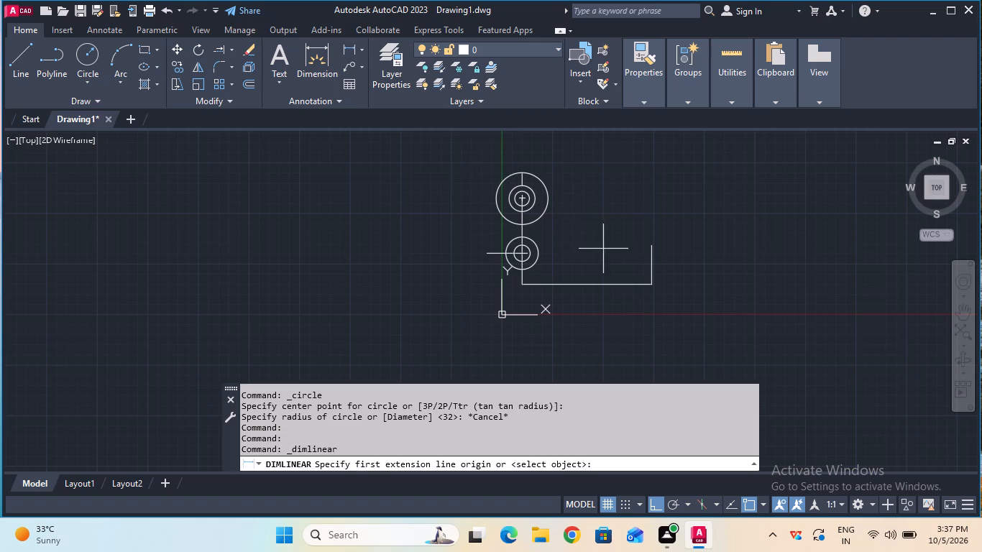
pyautogui.click(651, 285)
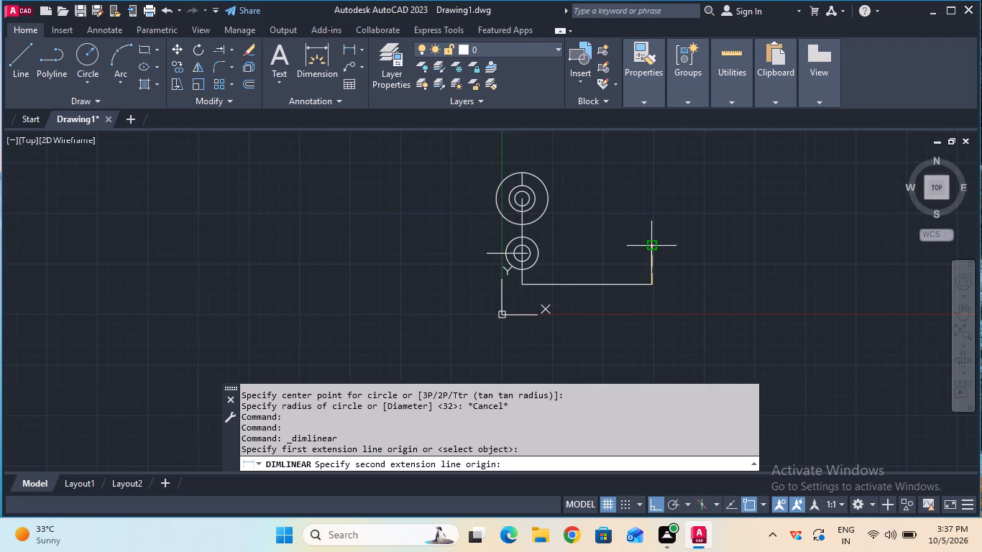
pyautogui.click(653, 246)
pyautogui.keyDown('ctrl'); pyautogui.scroll(3, 666, 245); pyautogui.keyUp('ctrl')
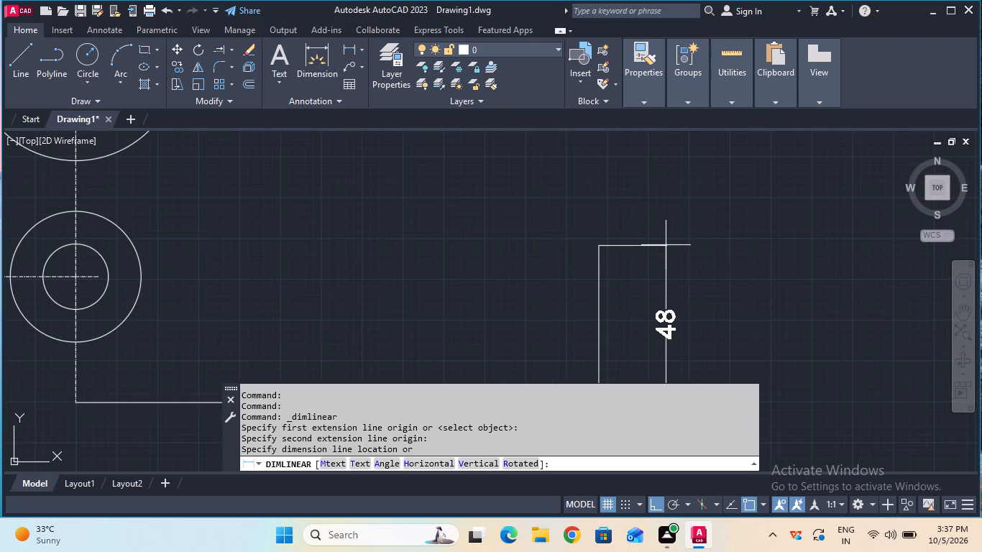
pyautogui.keyDown('ctrl'); pyautogui.scroll(-1, 666, 245); pyautogui.keyUp('ctrl')
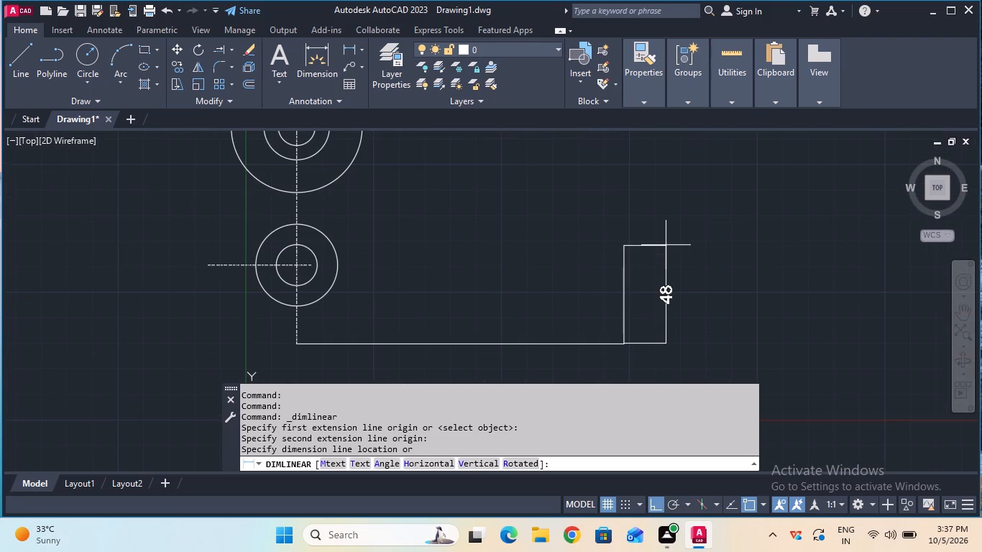
pyautogui.press('Escape')
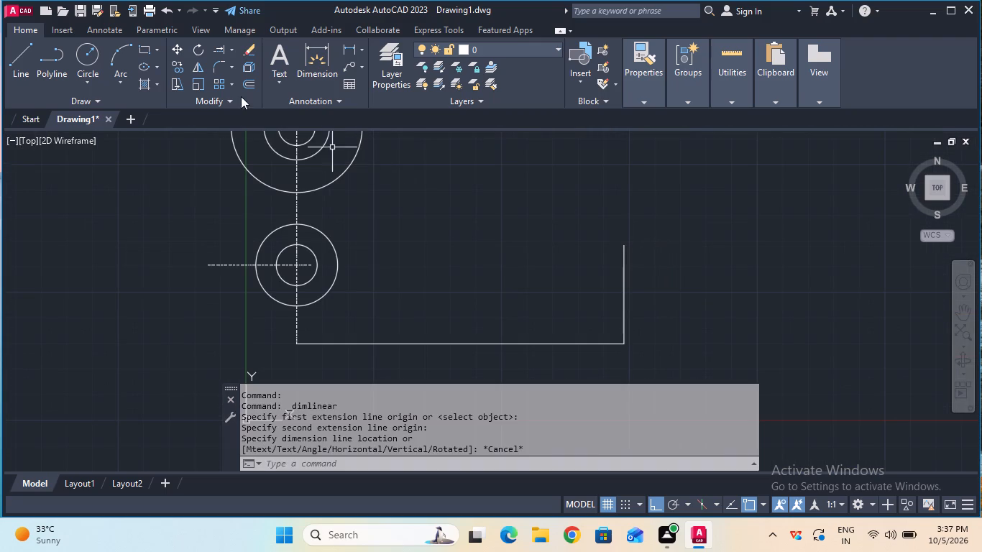
# Draw a 28 mm horizontal line leftward from the top end of the outline's right vertical line.
pyautogui.click(28, 68)
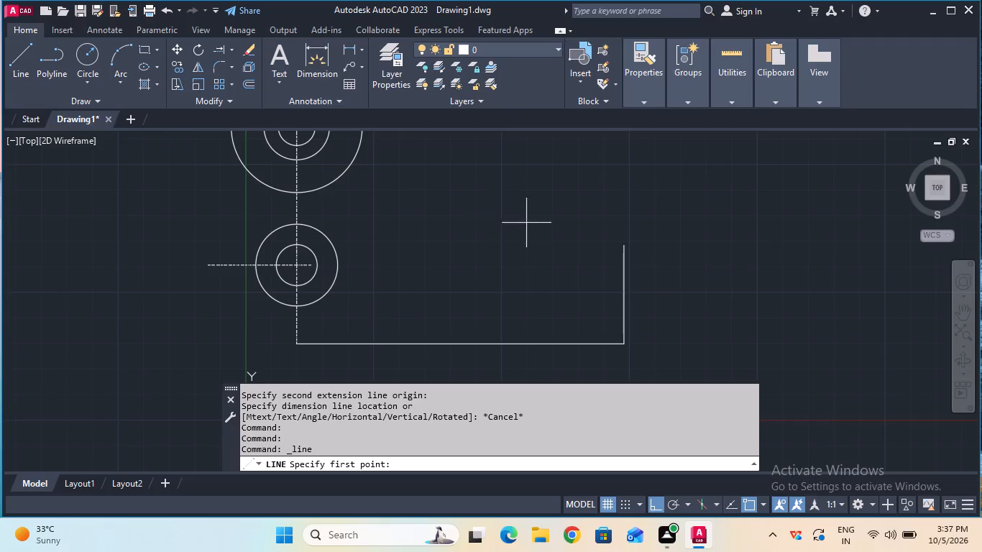
pyautogui.click(620, 244)
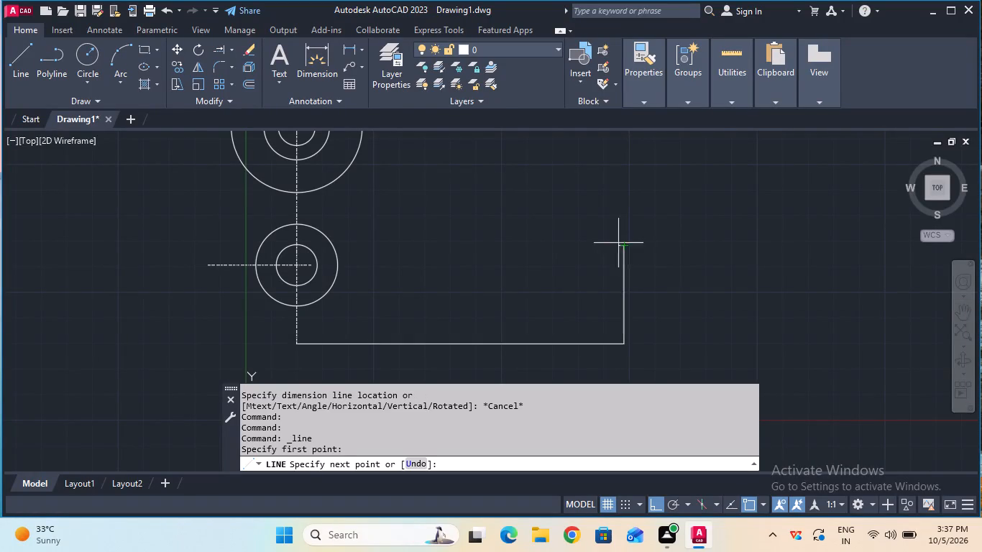
pyautogui.press('2')
pyautogui.press('8')
pyautogui.press('Return')
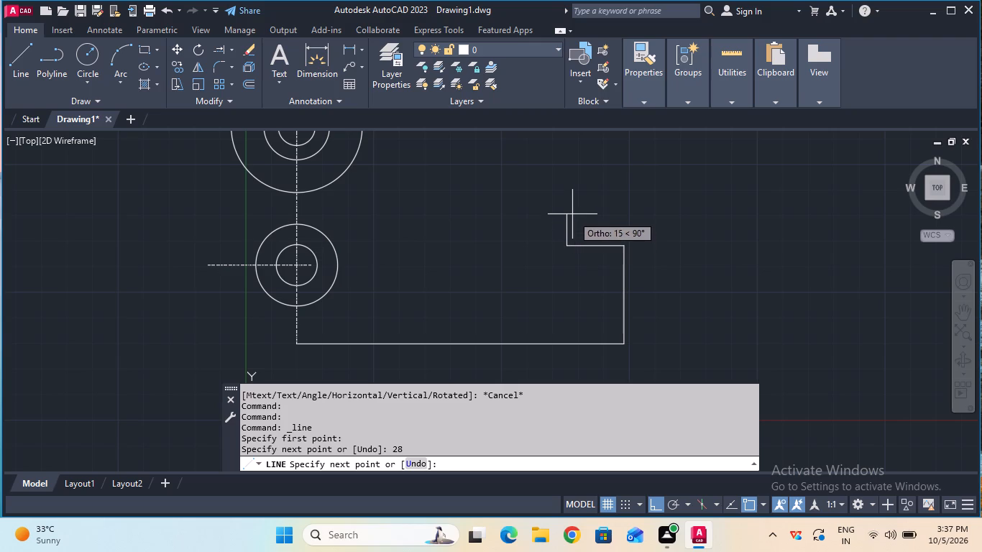
pyautogui.press('Escape')
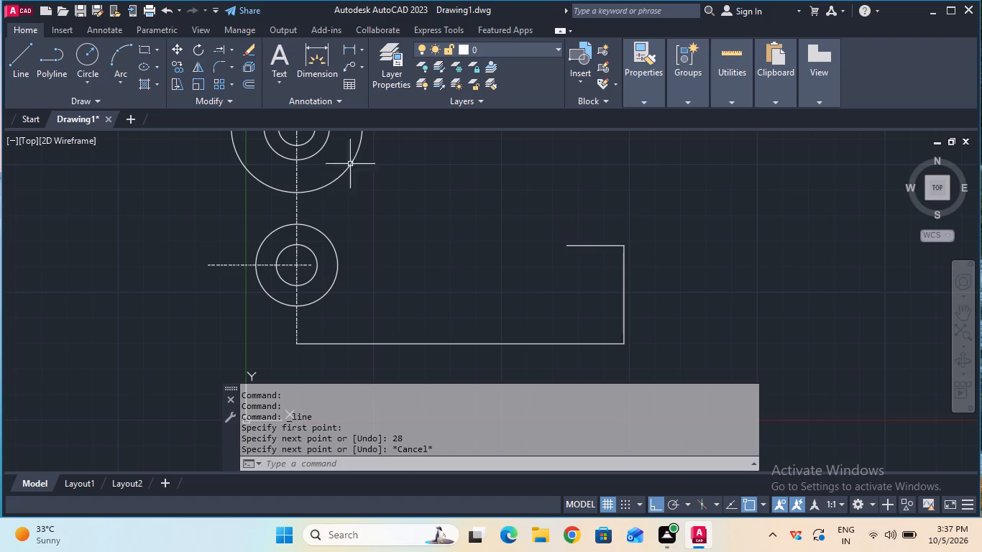
# Draw a 36 mm vertical line upward from the left end of the 28 mm horizontal line.
pyautogui.click(28, 76)
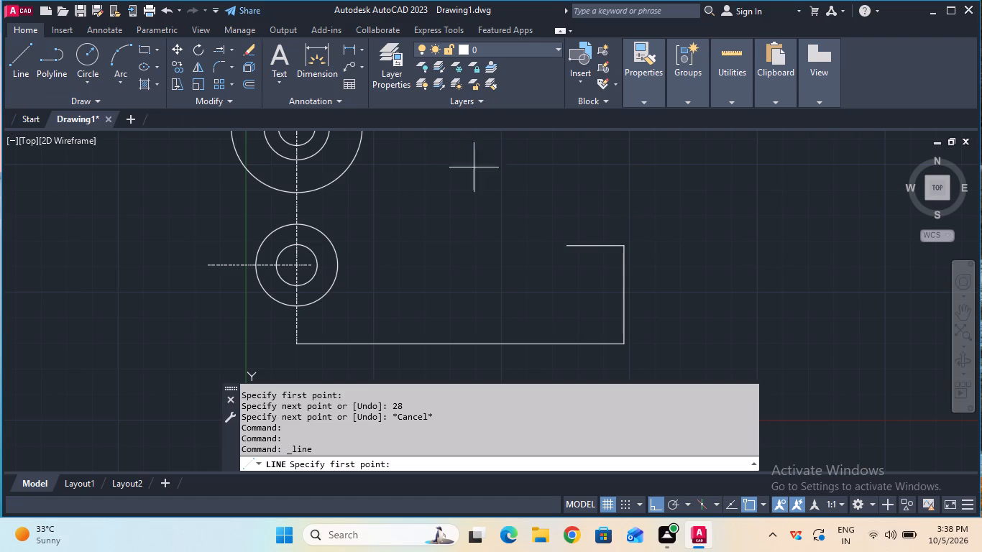
pyautogui.click(569, 247)
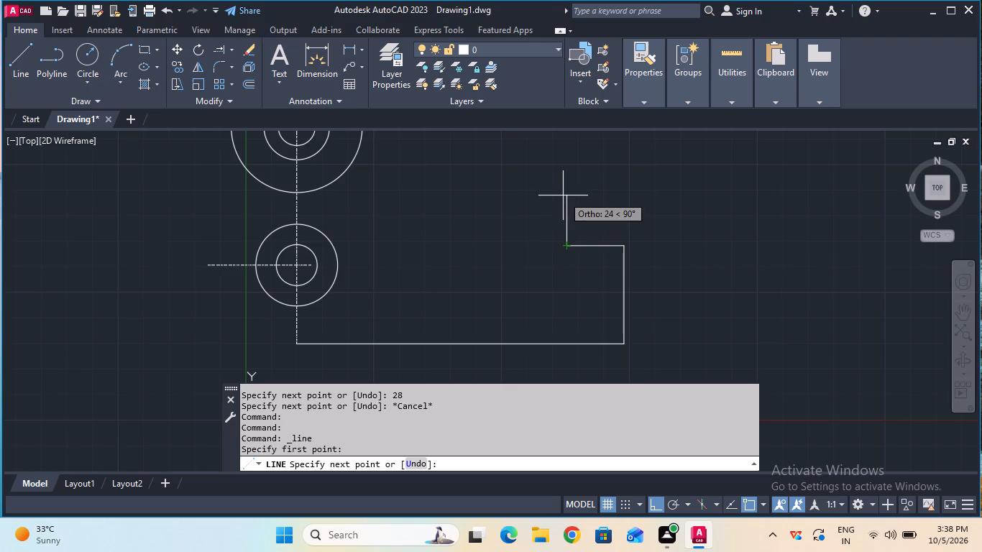
pyautogui.press('3')
pyautogui.press('6')
pyautogui.press('Return')
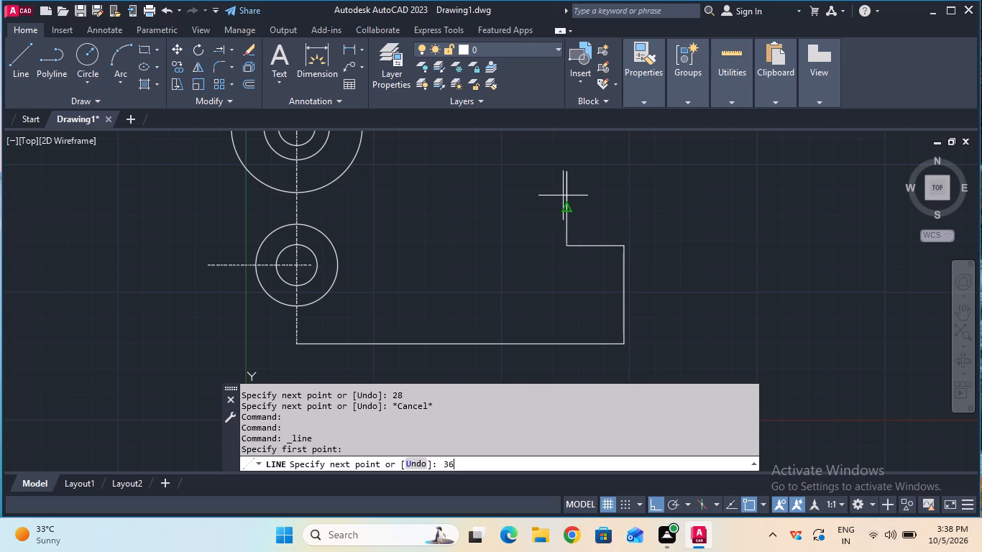
pyautogui.press('Escape')
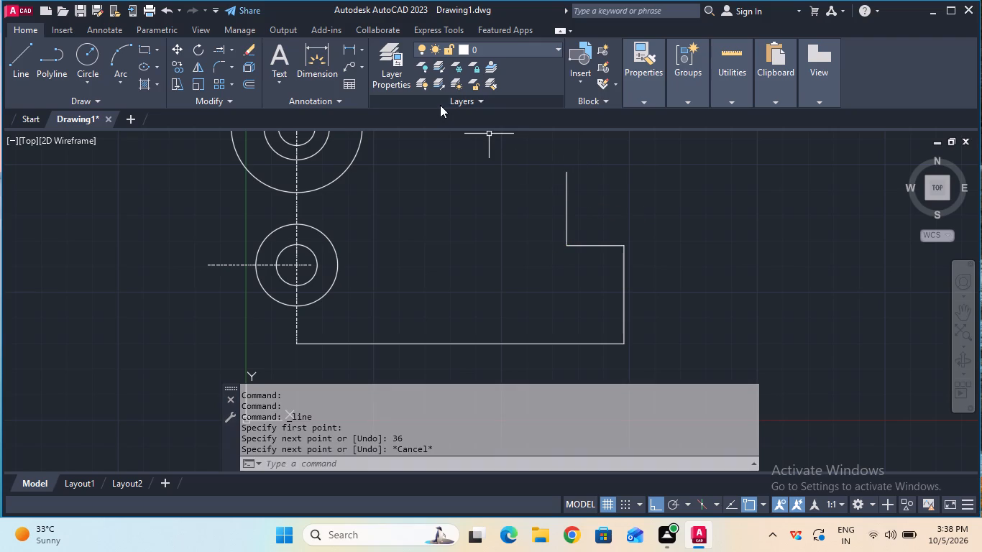
# Measure the vertical distance from the top of the 36 mm line to the outline's base line, without placing a dimension.
pyautogui.click(348, 45)
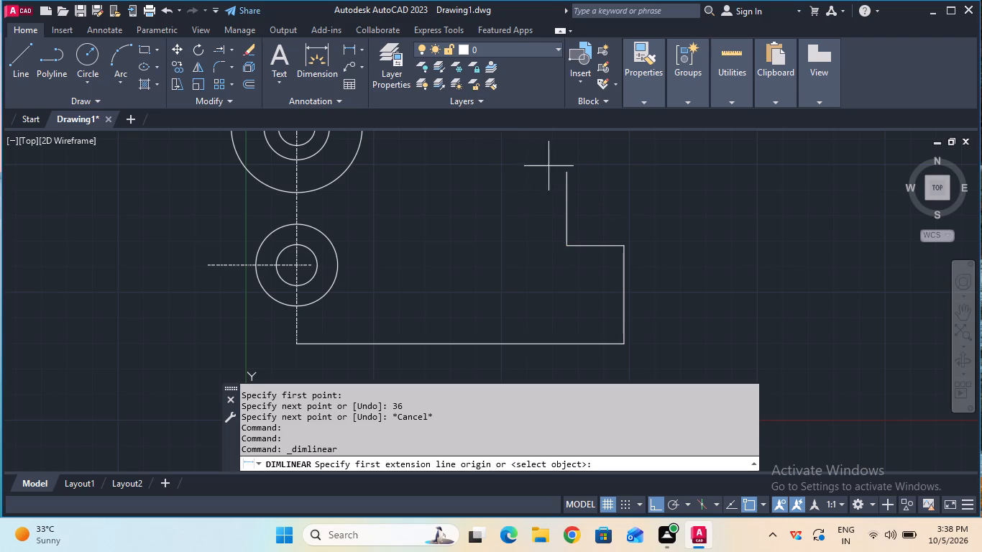
pyautogui.click(568, 173)
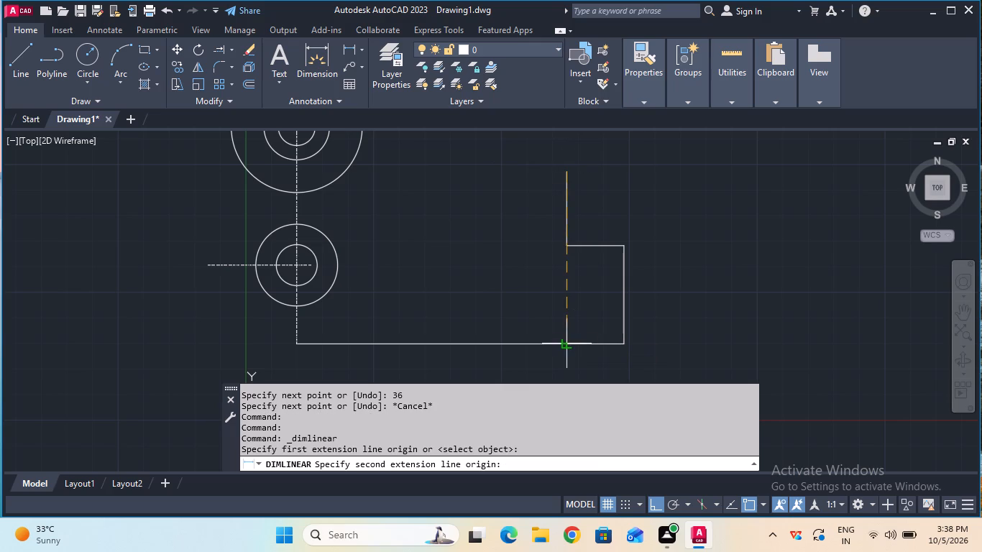
pyautogui.click(569, 343)
pyautogui.press('Escape')
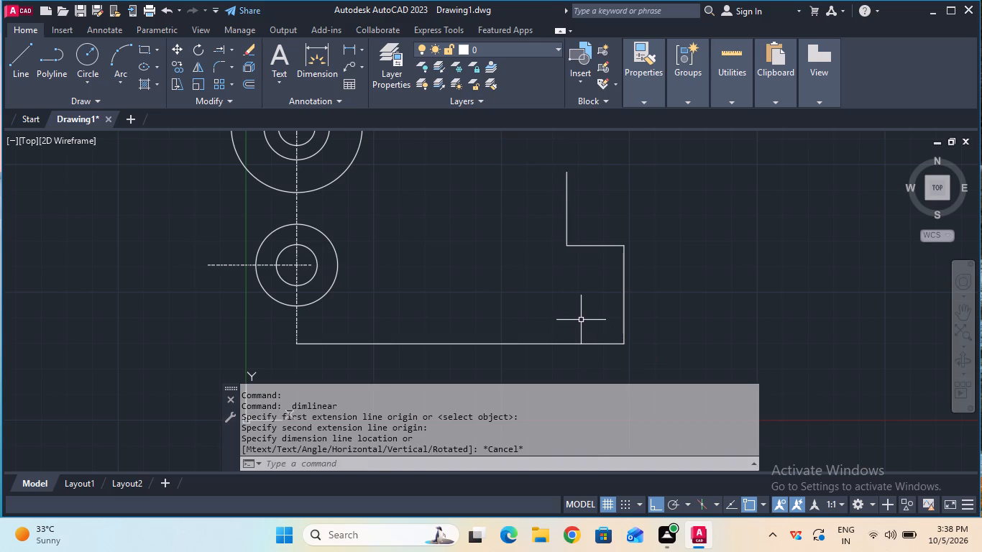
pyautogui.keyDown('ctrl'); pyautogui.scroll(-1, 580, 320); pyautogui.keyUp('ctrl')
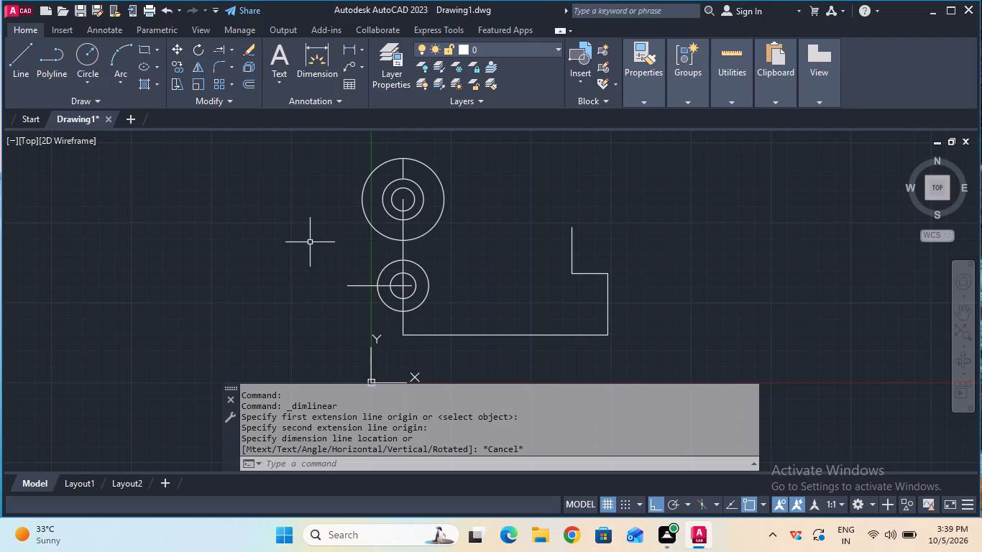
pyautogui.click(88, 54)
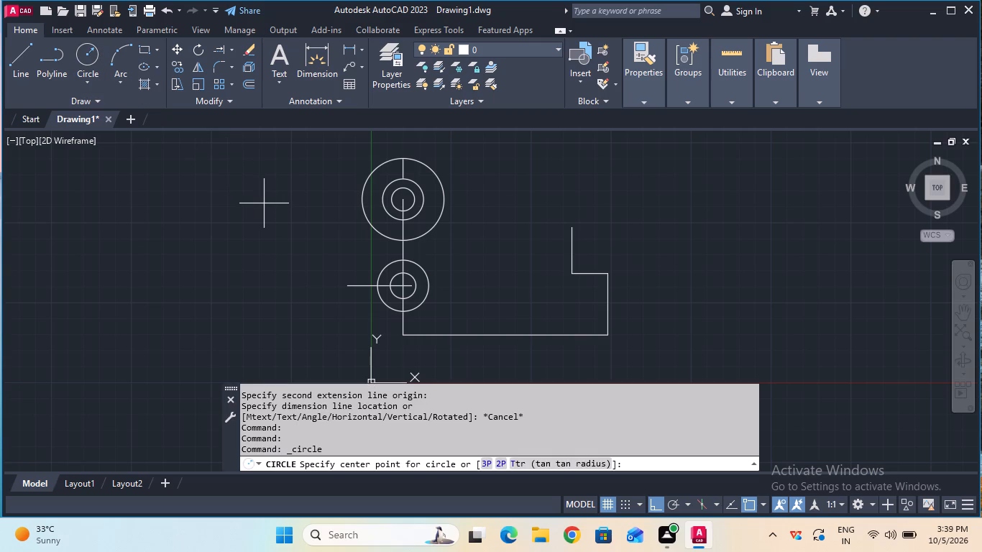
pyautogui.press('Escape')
# Trim the horizontal centre line's short overhang to the right of the vertical centre line inside the lower circles.
pyautogui.keyDown('ctrl'); pyautogui.scroll(2, 376, 306); pyautogui.keyUp('ctrl')
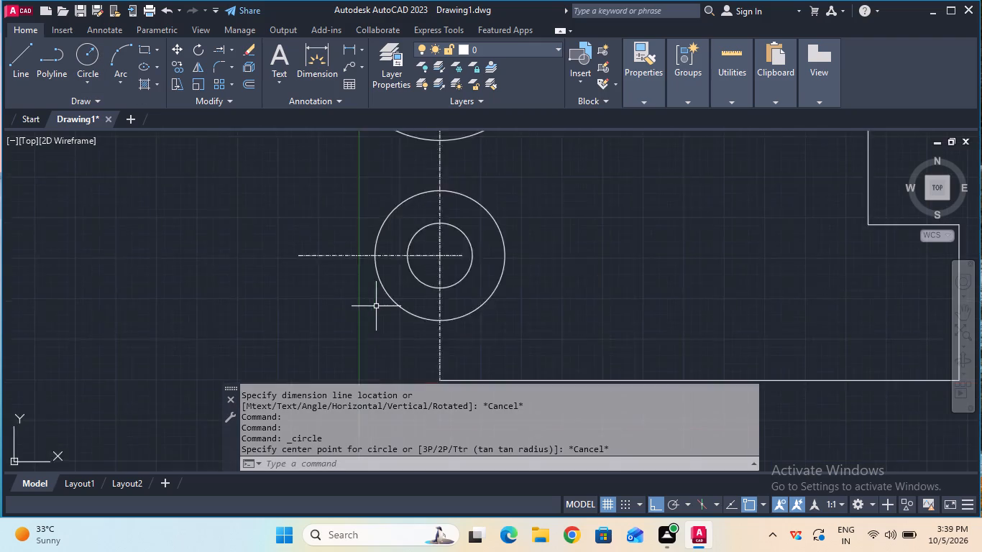
pyautogui.keyDown('ctrl'); pyautogui.scroll(1, 376, 306); pyautogui.keyUp('ctrl')
pyautogui.keyDown('ctrl'); pyautogui.scroll(-2, 376, 306); pyautogui.keyUp('ctrl')
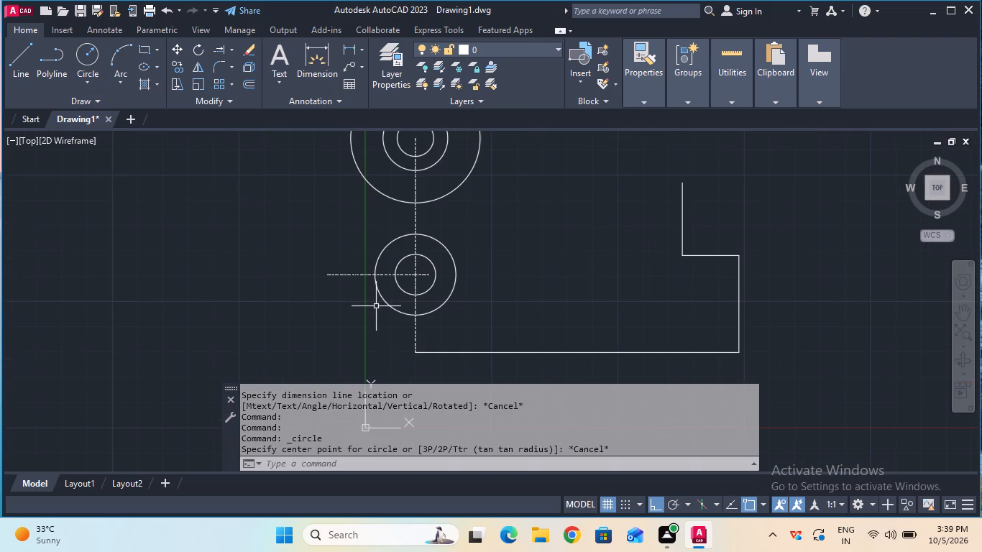
pyautogui.click(229, 48)
pyautogui.click(241, 69)
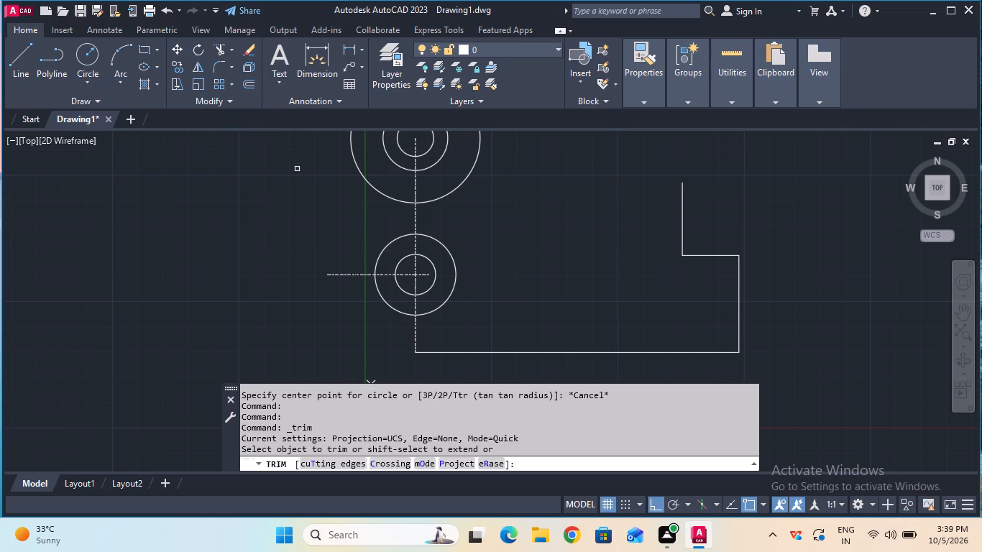
pyautogui.click(426, 275)
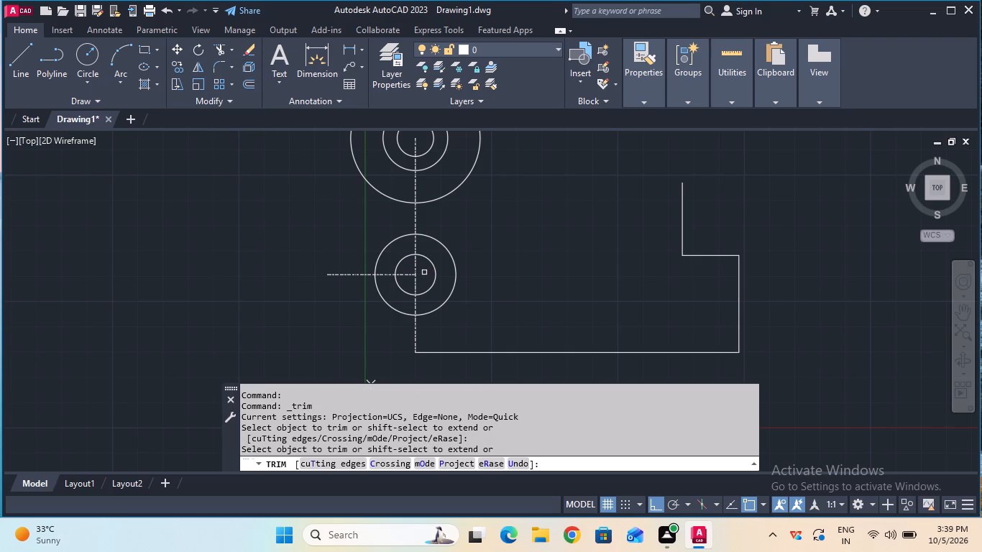
pyautogui.press('Escape')
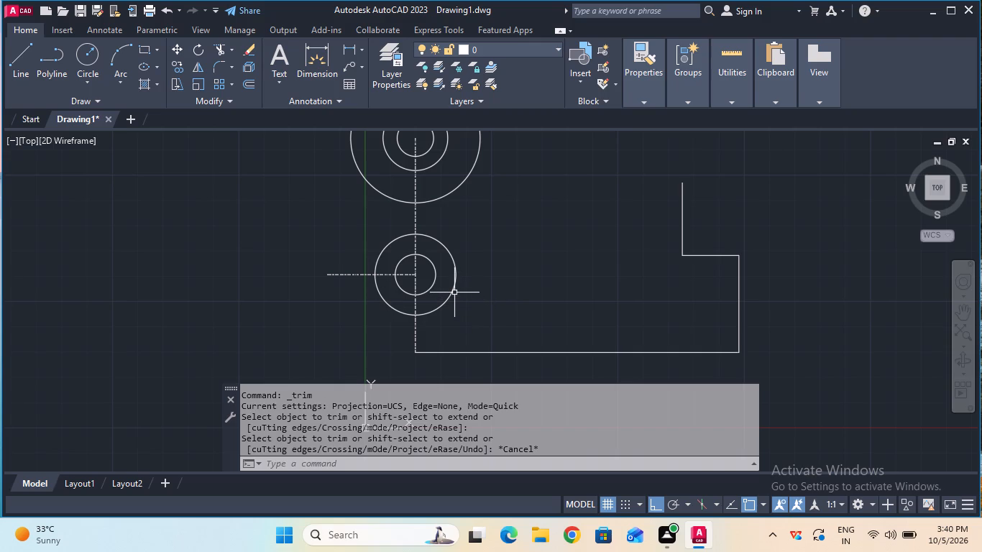
# Draw an 8 mm vertical line upward from the top corner of the outline's right vertical line.
pyautogui.click(33, 73)
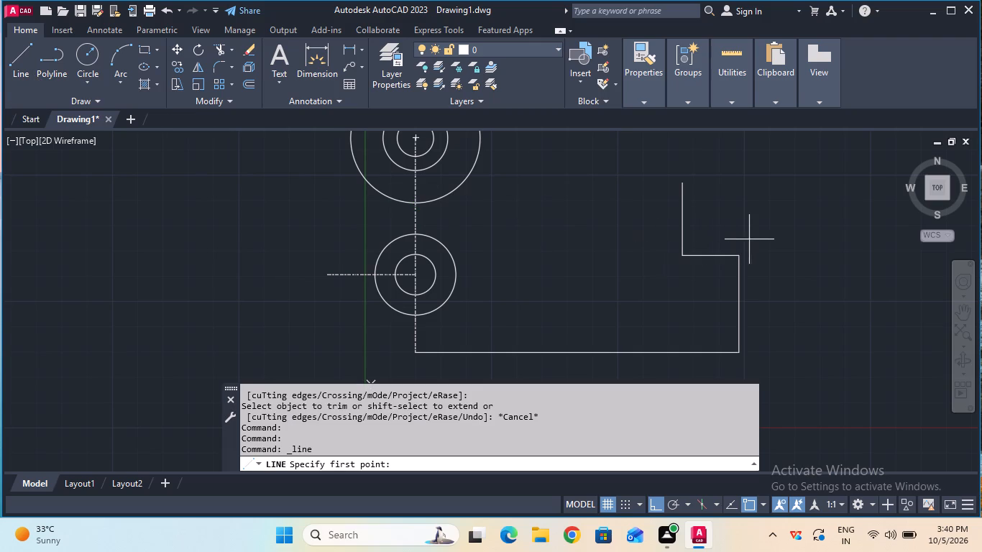
pyautogui.click(738, 257)
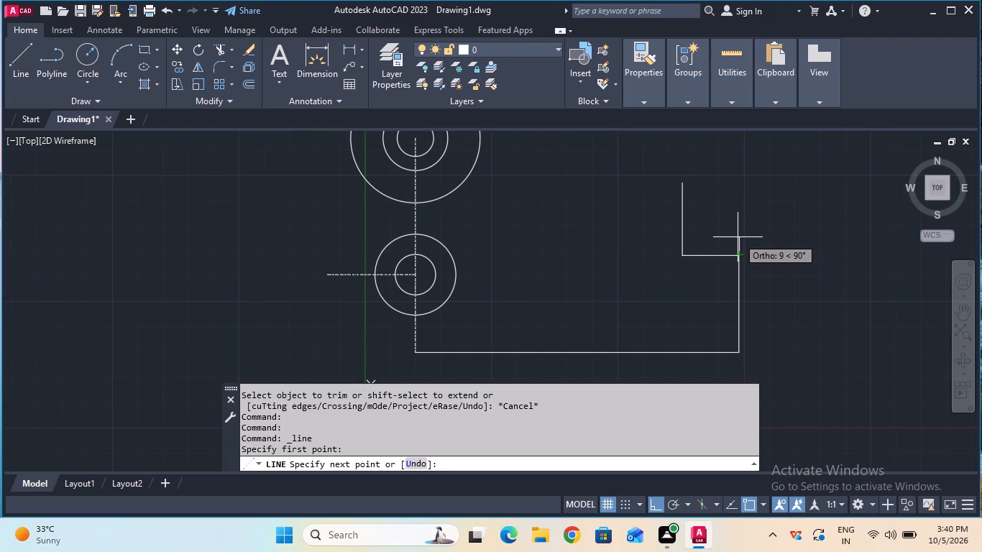
pyautogui.press('8')
pyautogui.press('Return')
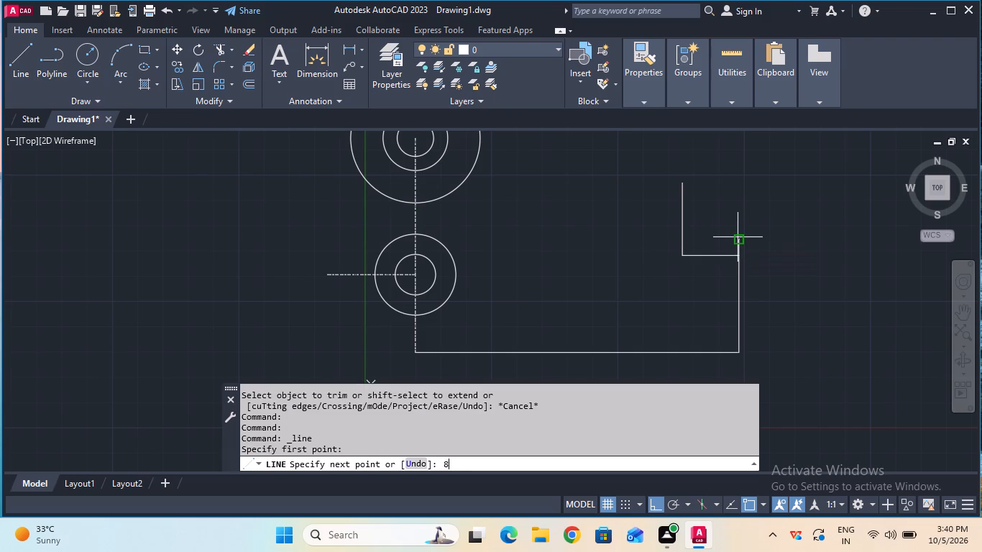
pyautogui.press('Escape')
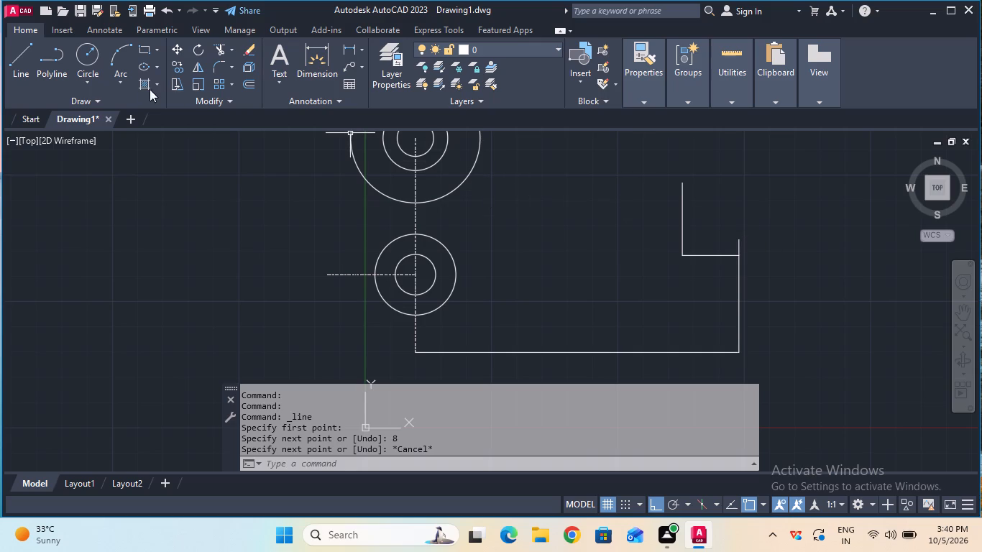
# Draw a 12 mm horizontal line rightward from the top of the 8 mm vertical line.
pyautogui.click(32, 70)
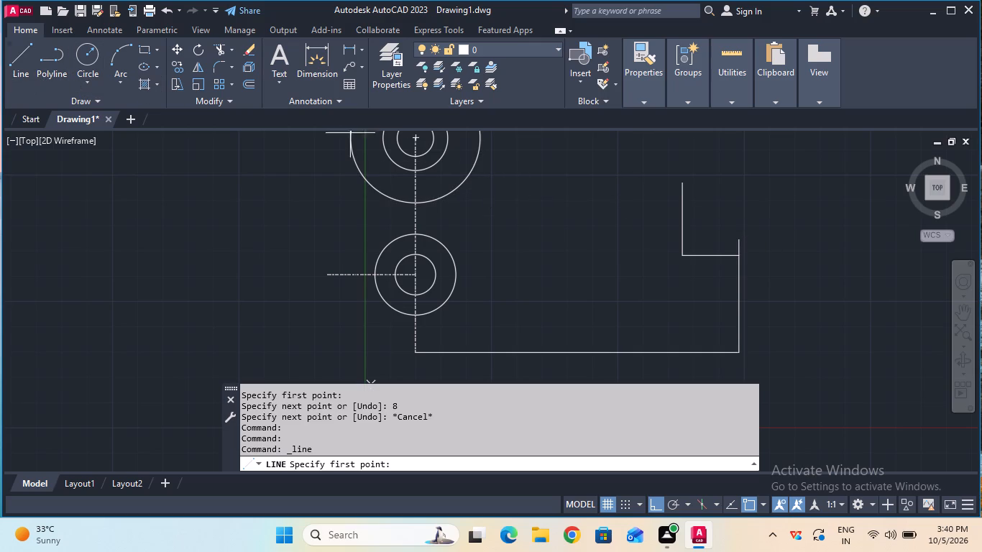
pyautogui.click(736, 236)
pyautogui.write('12')
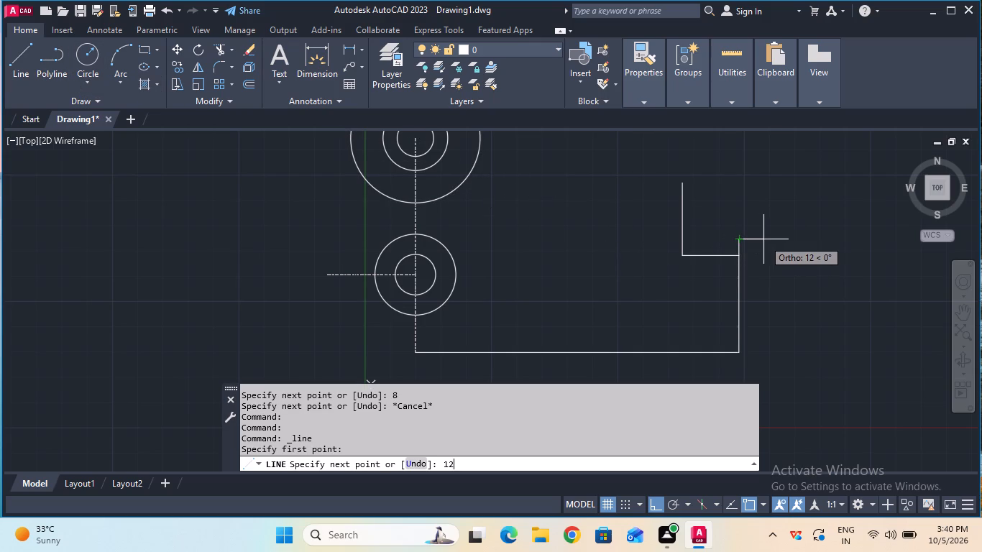
pyautogui.press('Return')
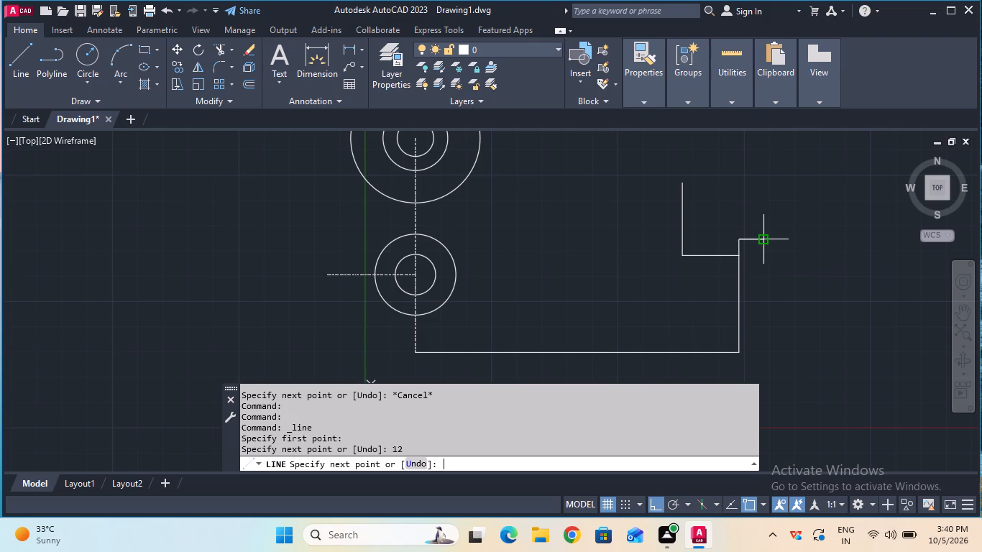
pyautogui.press('Escape')
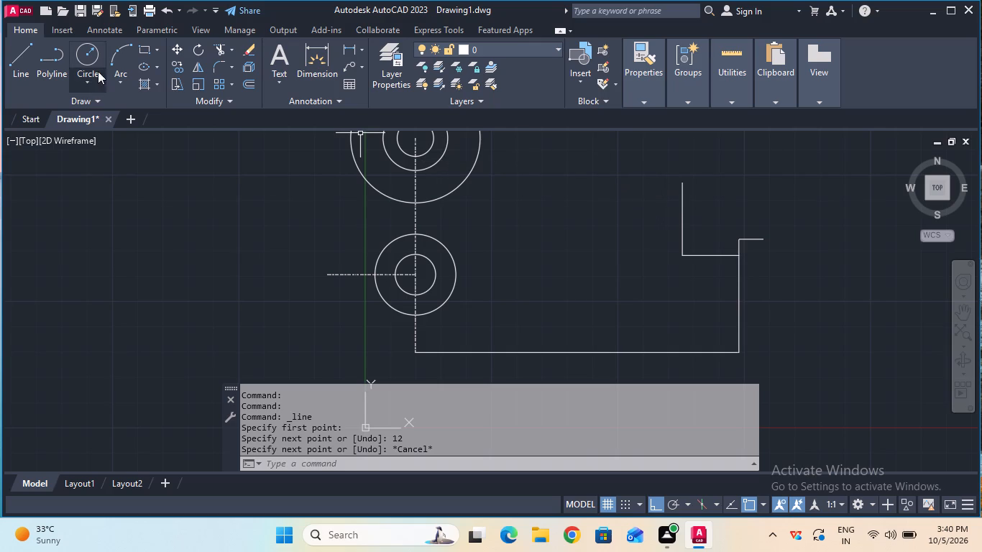
# Draw a 28 mm horizontal line rightward from the top end of the 36 mm vertical line.
pyautogui.click(29, 69)
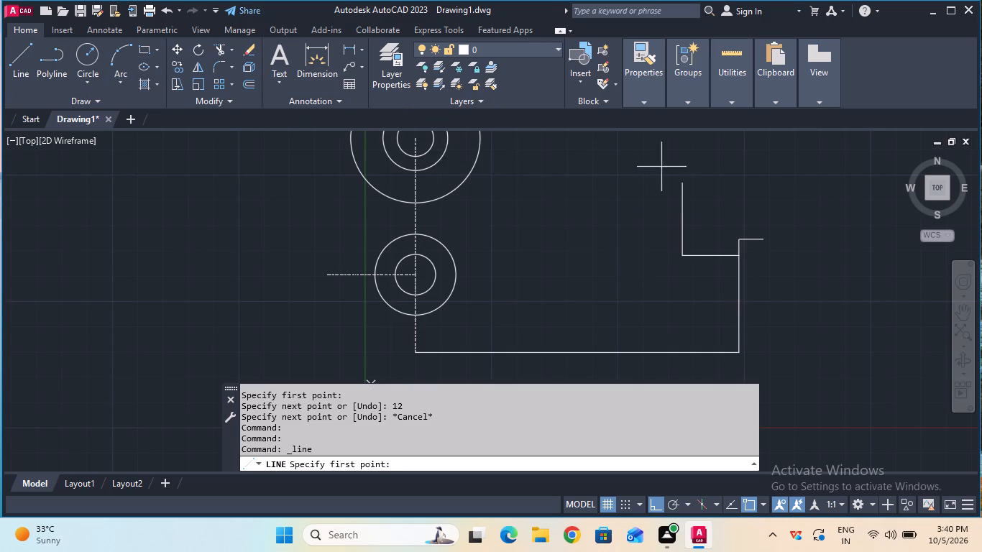
pyautogui.click(687, 181)
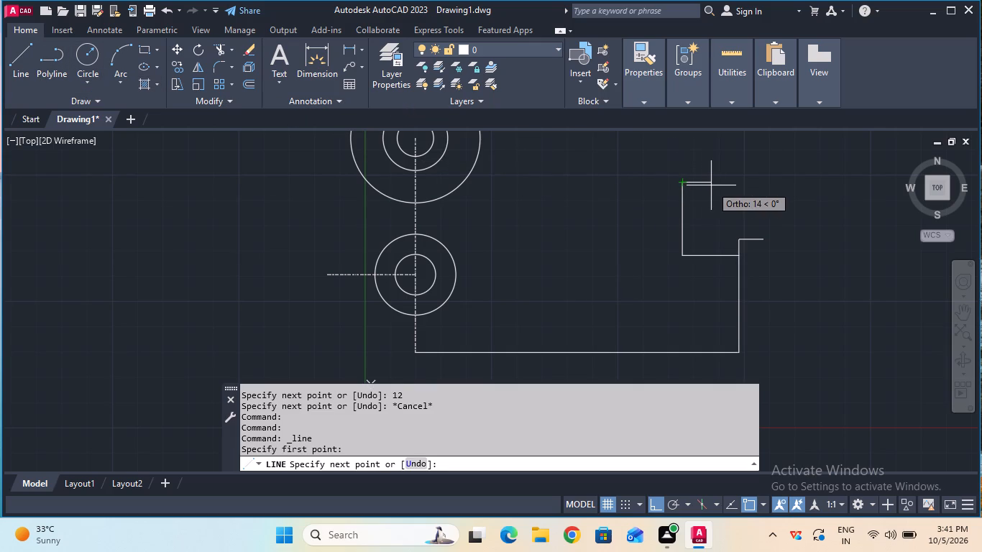
pyautogui.press('2')
pyautogui.press('8')
pyautogui.press('Return')
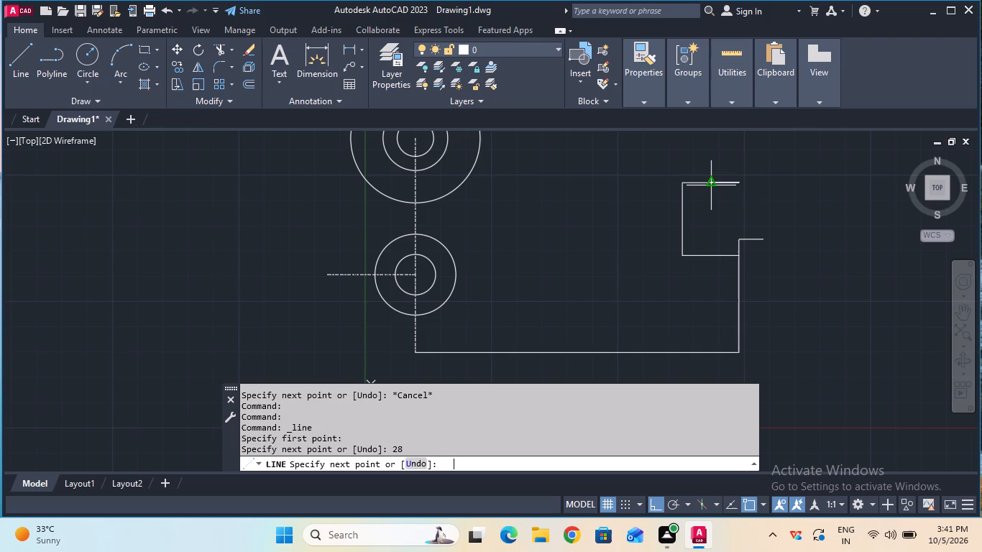
pyautogui.press('Escape')
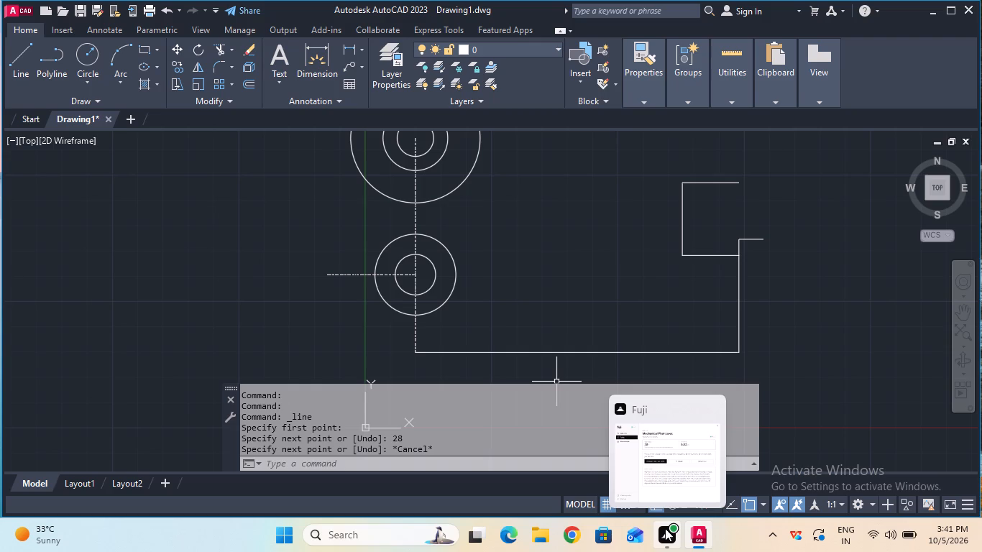
# Open File Explorer.
pyautogui.doubleClick(548, 535)
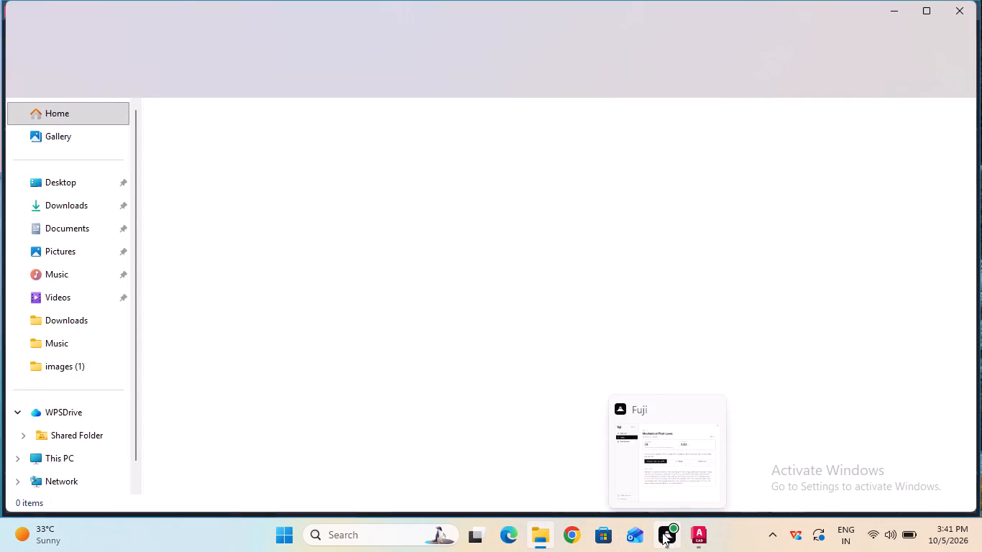
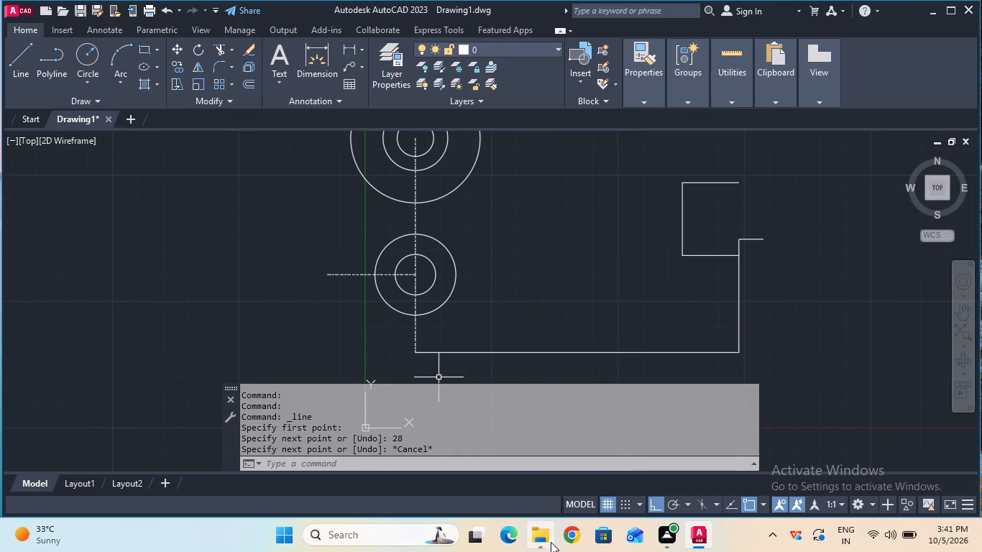
# Open the recent reference image 07143c79283dd57eaf8db46280f690eb from Downloads and bring its viewer in front of the drawing.
pyautogui.doubleClick(482, 479)
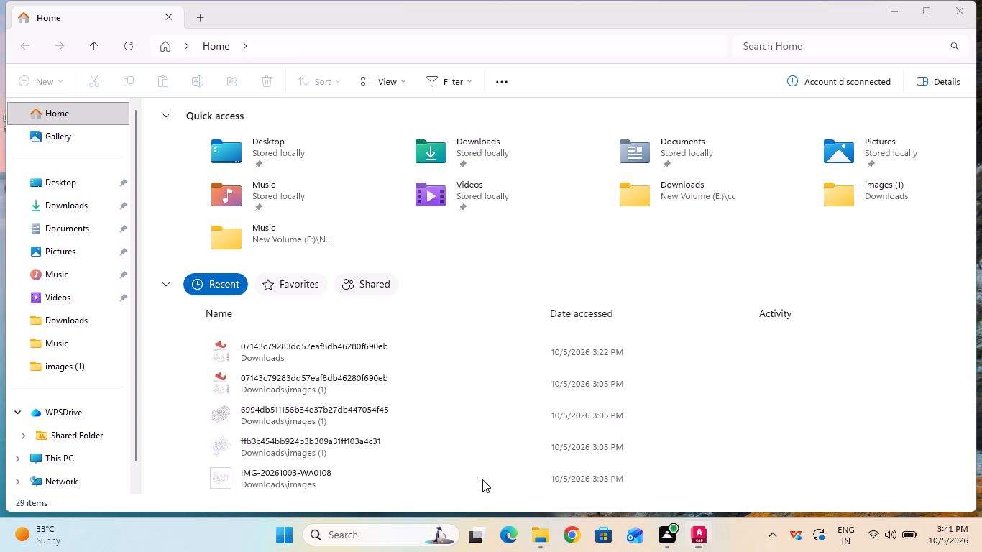
pyautogui.doubleClick(376, 348)
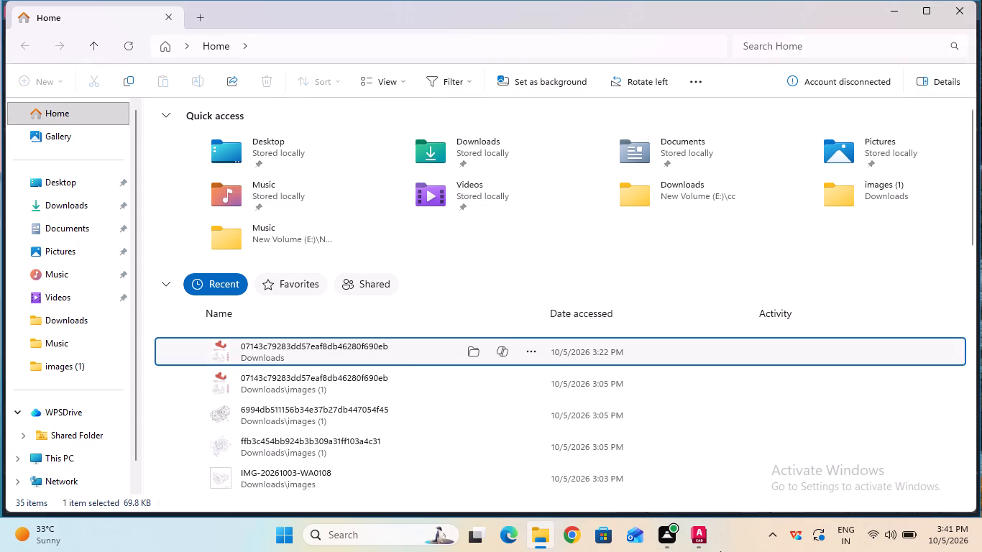
pyautogui.click(694, 535)
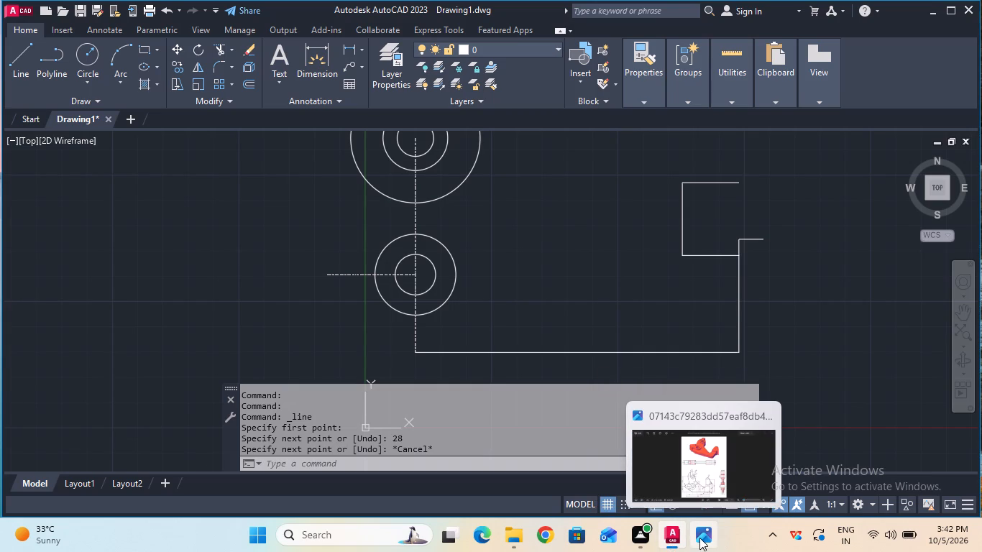
pyautogui.click(711, 464)
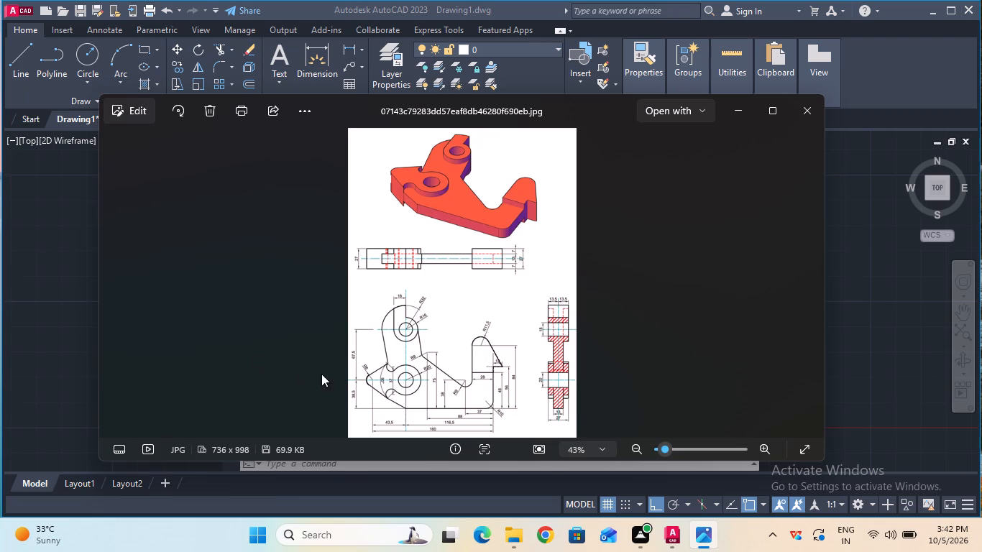
# Examine the lever's front view in the reference image for the radii and lengths around the two pivots and the left lobe.
pyautogui.keyDown('ctrl'); pyautogui.scroll(5, 374, 387); pyautogui.keyUp('ctrl')
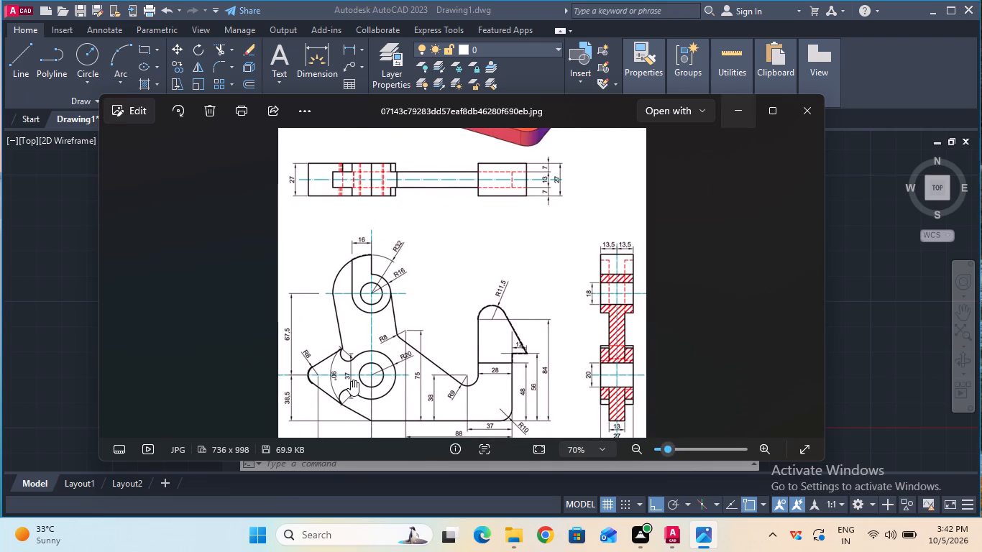
pyautogui.keyDown('ctrl'); pyautogui.scroll(4, 351, 380); pyautogui.keyUp('ctrl')
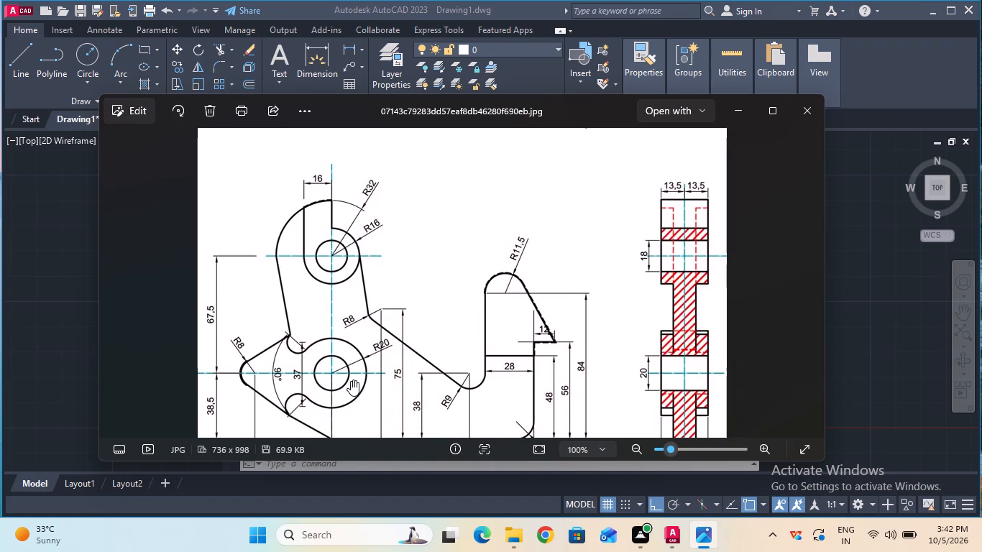
pyautogui.keyDown('ctrl'); pyautogui.scroll(-1, 351, 380); pyautogui.keyUp('ctrl')
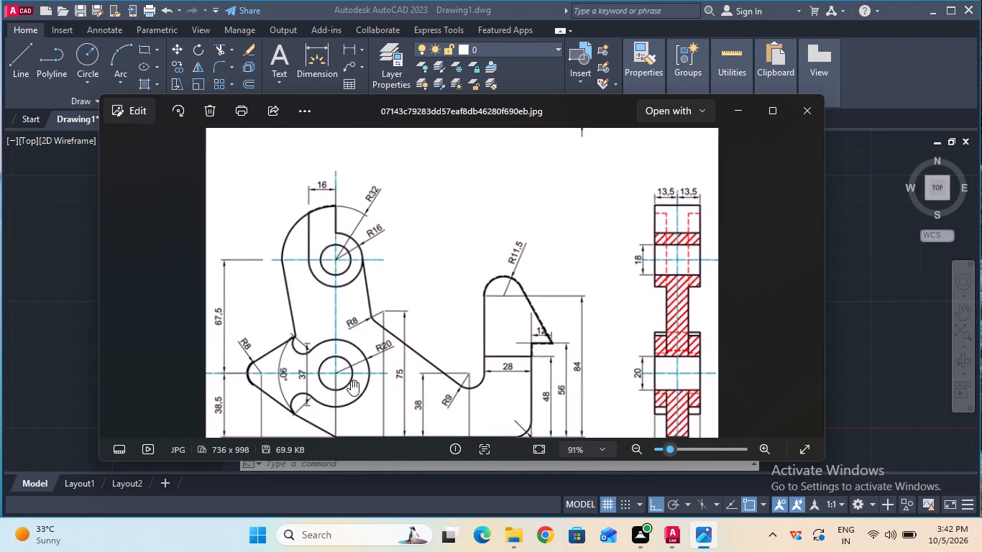
pyautogui.keyDown('ctrl'); pyautogui.scroll(-5, 351, 380); pyautogui.keyUp('ctrl')
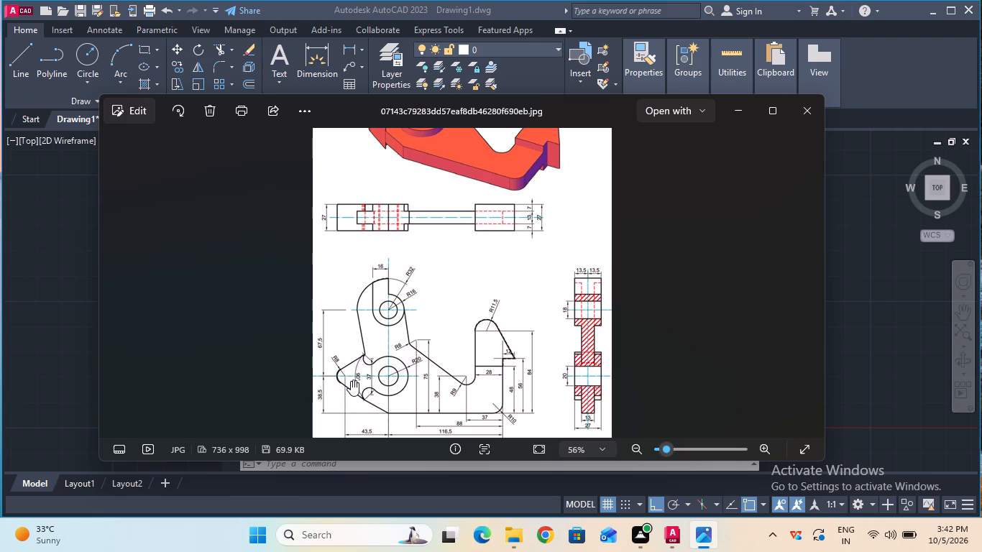
pyautogui.keyDown('ctrl'); pyautogui.scroll(4, 361, 377); pyautogui.keyUp('ctrl')
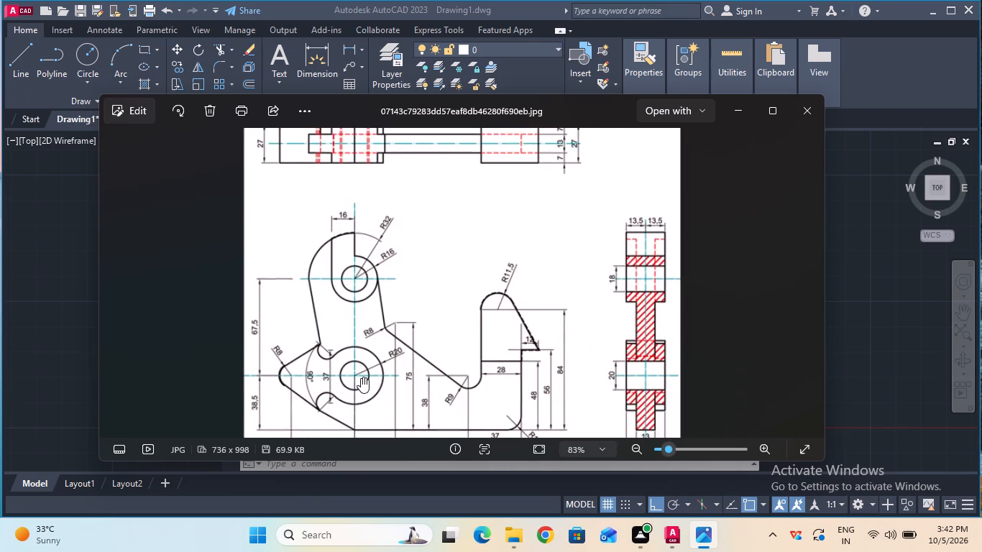
pyautogui.keyDown('ctrl'); pyautogui.scroll(2, 361, 377); pyautogui.keyUp('ctrl')
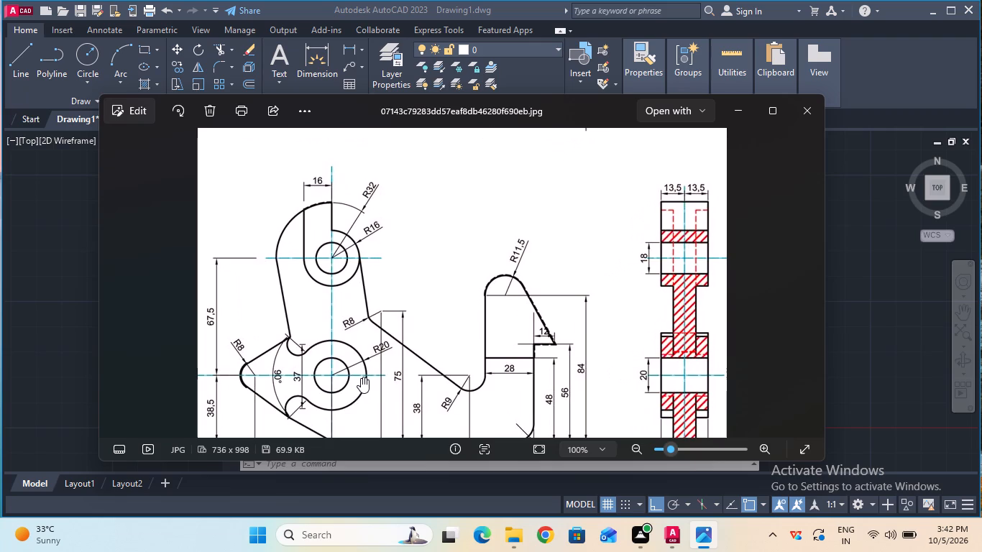
pyautogui.keyDown('ctrl'); pyautogui.scroll(-2, 361, 377); pyautogui.keyUp('ctrl')
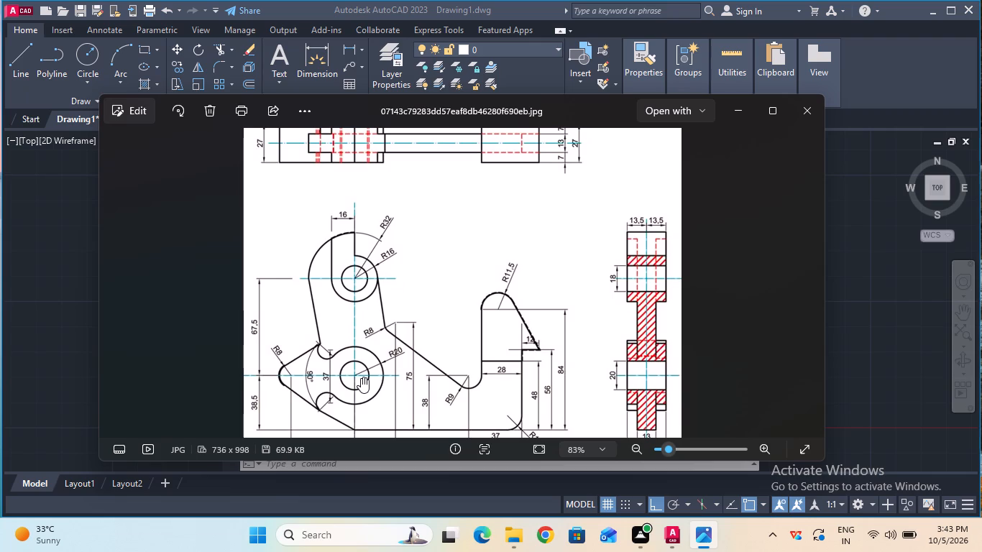
pyautogui.click(361, 377)
# Narrow the reference image window and place it beside the drawing, with the front view's pivots and left lobe in view.
pyautogui.moveTo(96, 267); pyautogui.dragTo(635, 313)
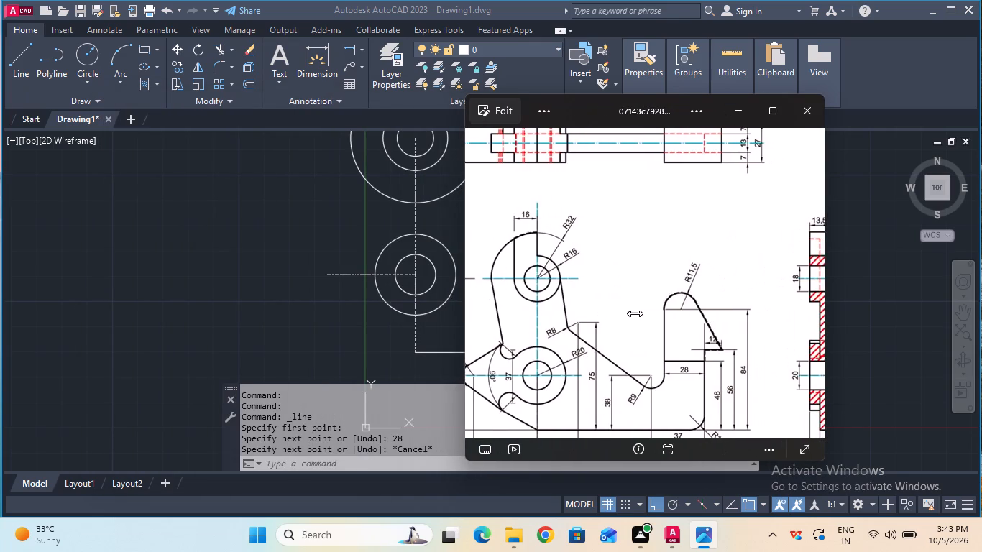
pyautogui.moveTo(635, 313); pyautogui.dragTo(639, 313)
pyautogui.click(722, 248)
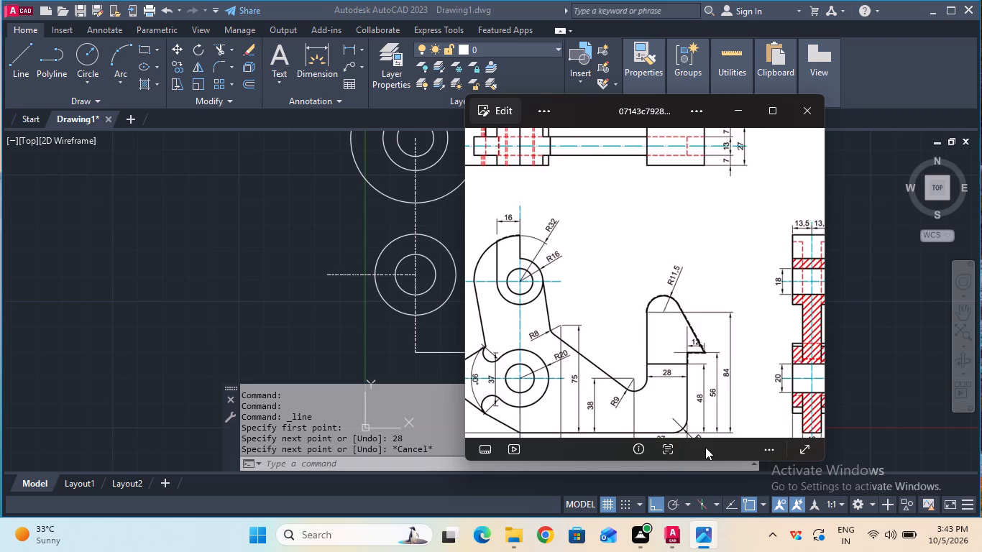
pyautogui.moveTo(705, 447); pyautogui.dragTo(724, 441)
pyautogui.moveTo(543, 108); pyautogui.dragTo(580, 126)
pyautogui.click(592, 103)
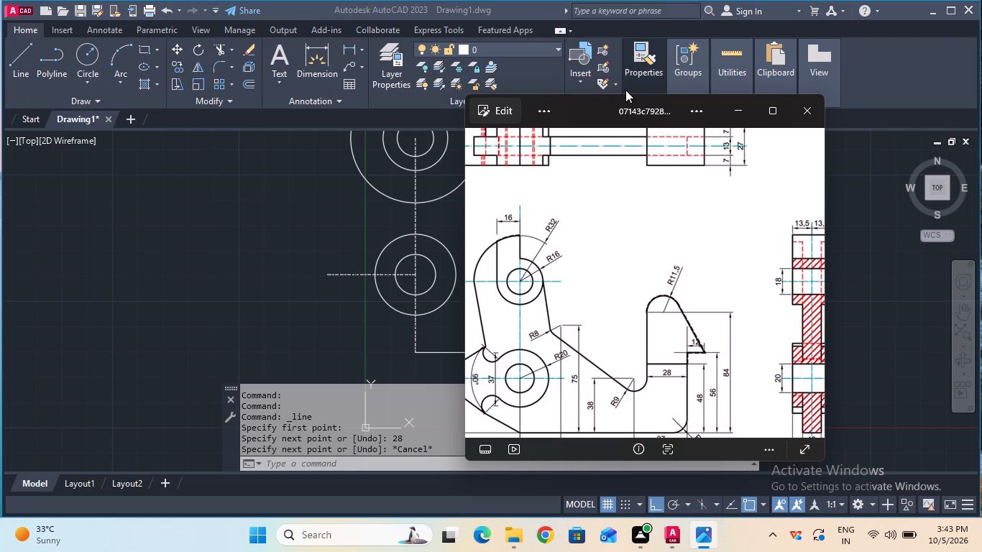
pyautogui.tripleClick(562, 109)
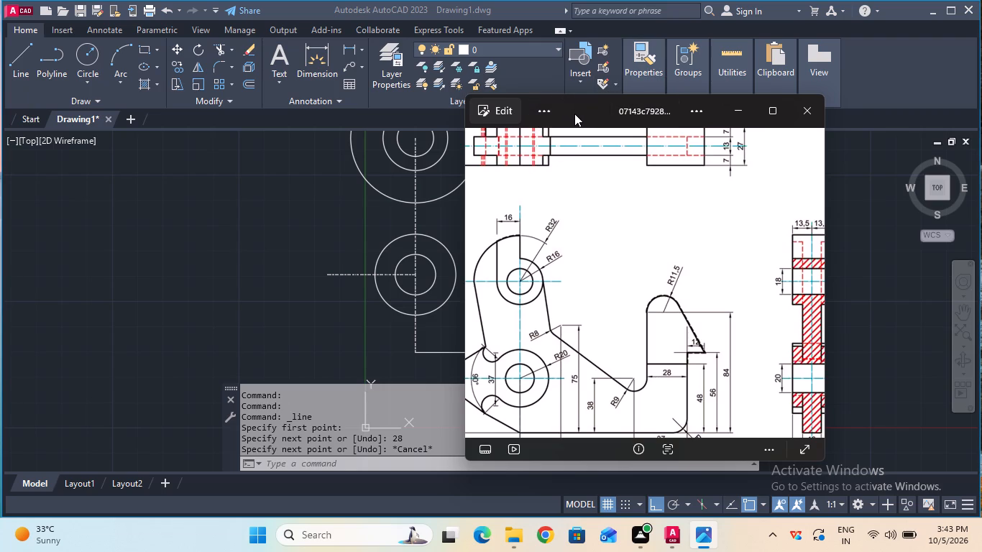
pyautogui.moveTo(574, 114); pyautogui.dragTo(72, 151)
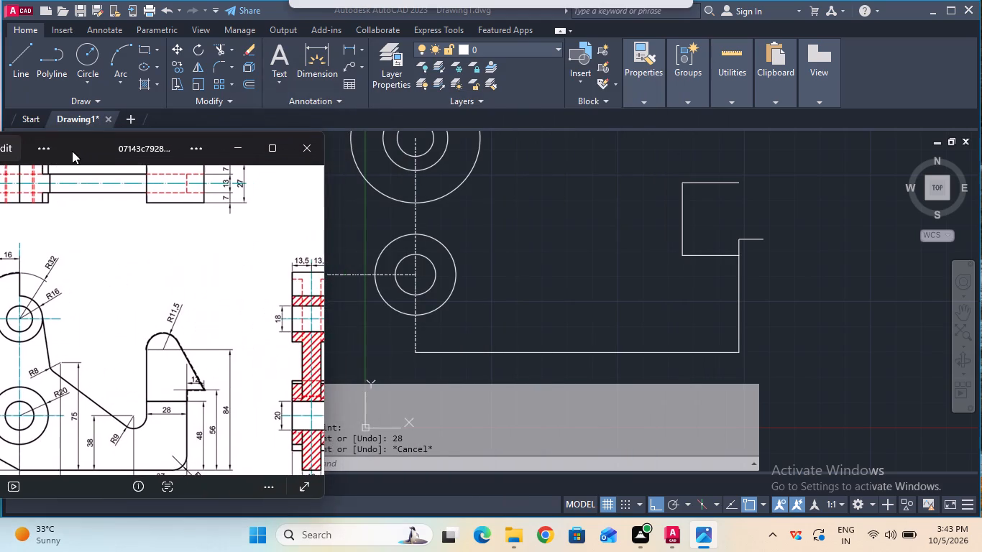
pyautogui.moveTo(72, 151); pyautogui.dragTo(789, 157)
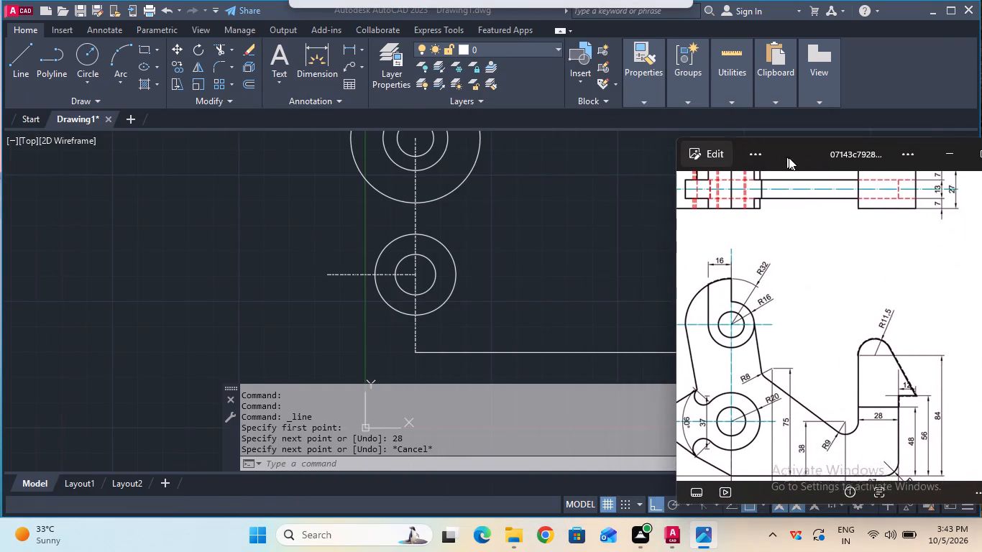
pyautogui.moveTo(789, 157); pyautogui.dragTo(879, 150)
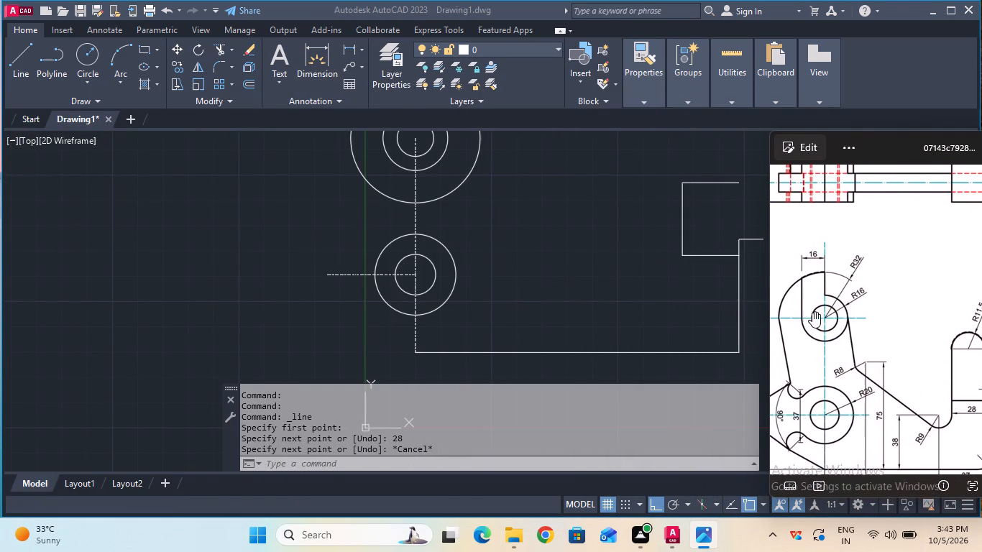
pyautogui.moveTo(838, 310); pyautogui.dragTo(915, 285)
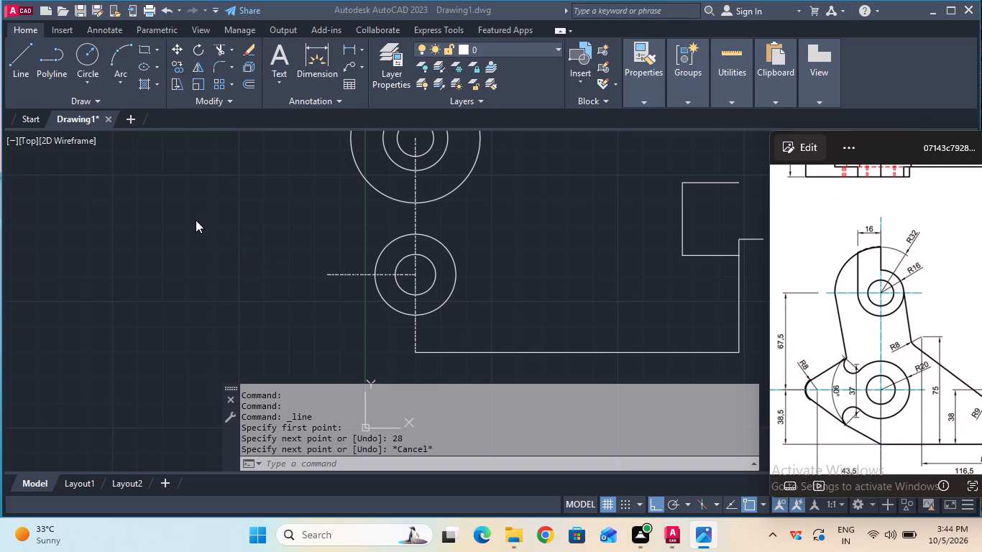
# Draw a circle of radius 8 mm centred on the left end of the lower pivot's horizontal centre line.
pyautogui.click(84, 62)
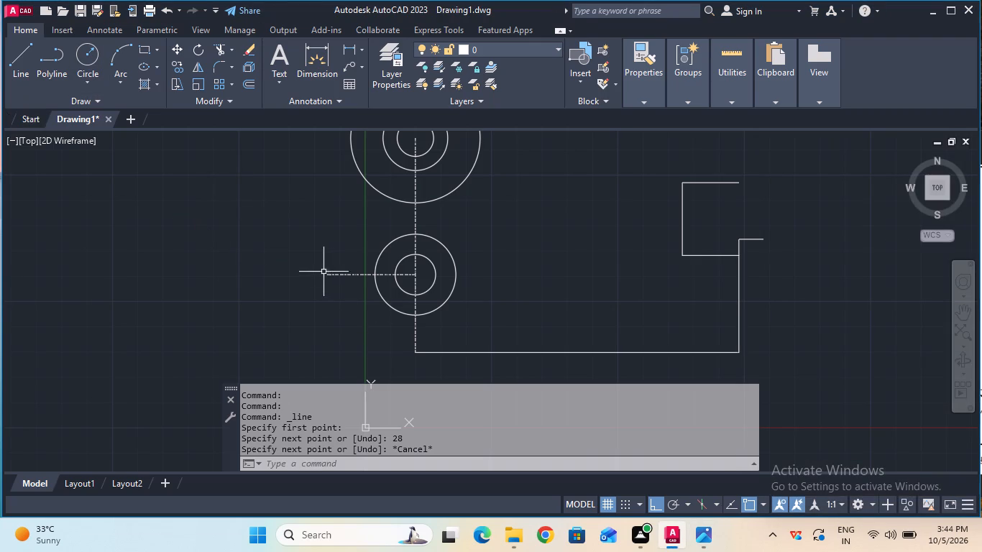
pyautogui.doubleClick(79, 63)
pyautogui.click(329, 275)
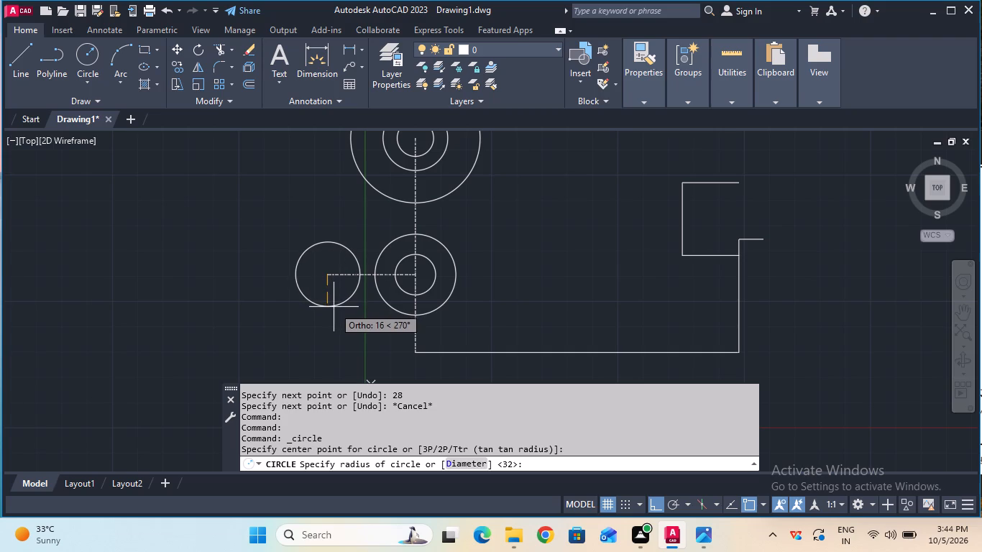
pyautogui.press('8')
pyautogui.press('Return')
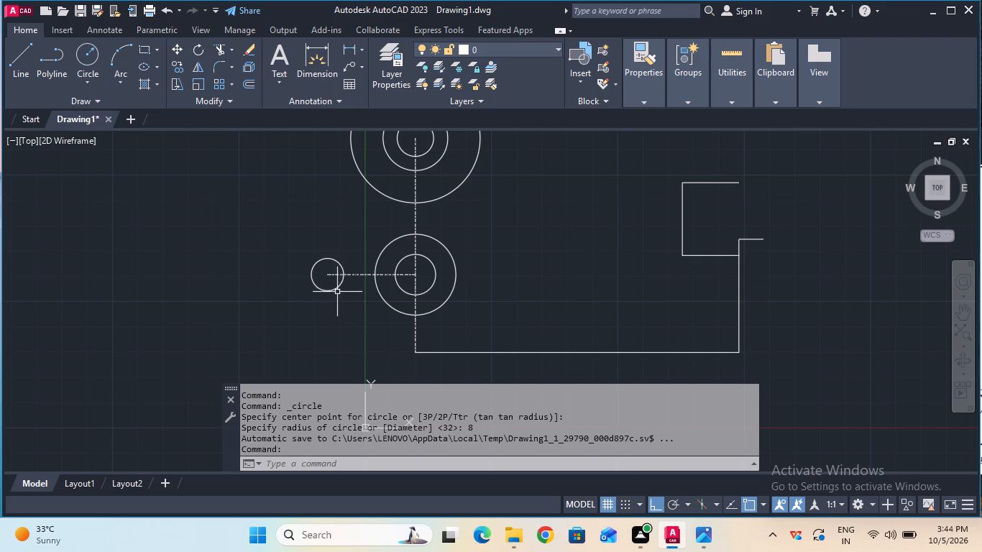
# Check the small left circle's radius with a linear dimension from its centre to its top quadrant, without placing the dimension.
pyautogui.keyDown('ctrl'); pyautogui.scroll(1, 333, 287); pyautogui.keyUp('ctrl')
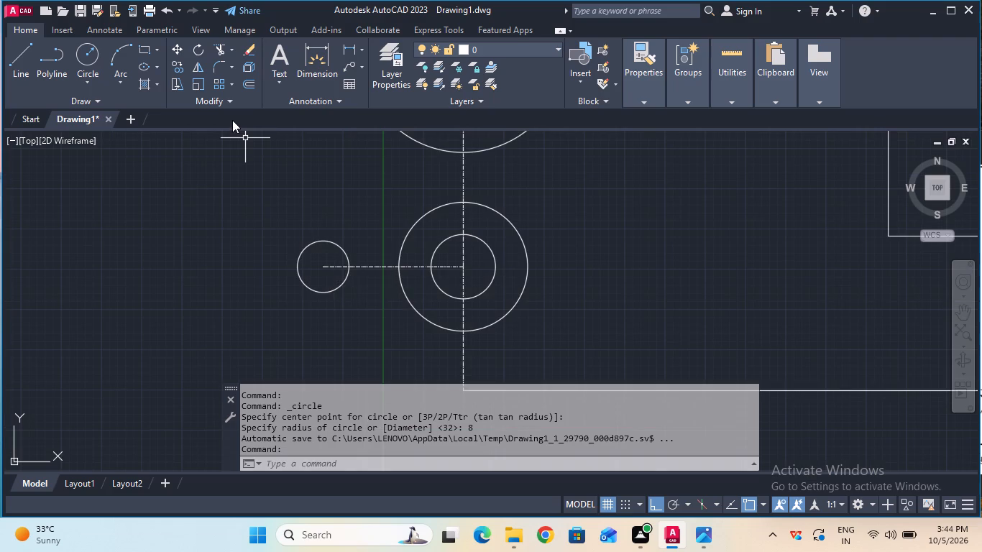
pyautogui.doubleClick(347, 50)
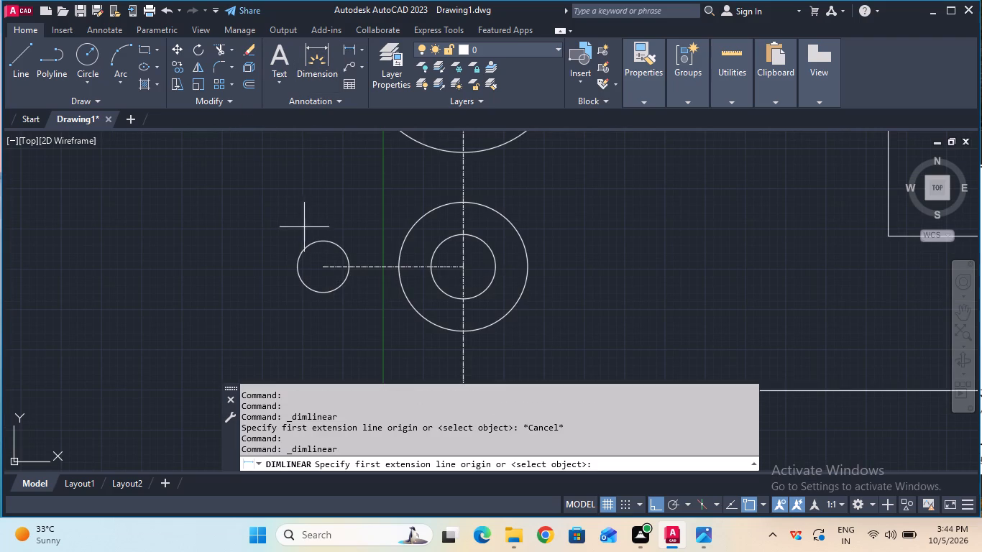
pyautogui.click(326, 272)
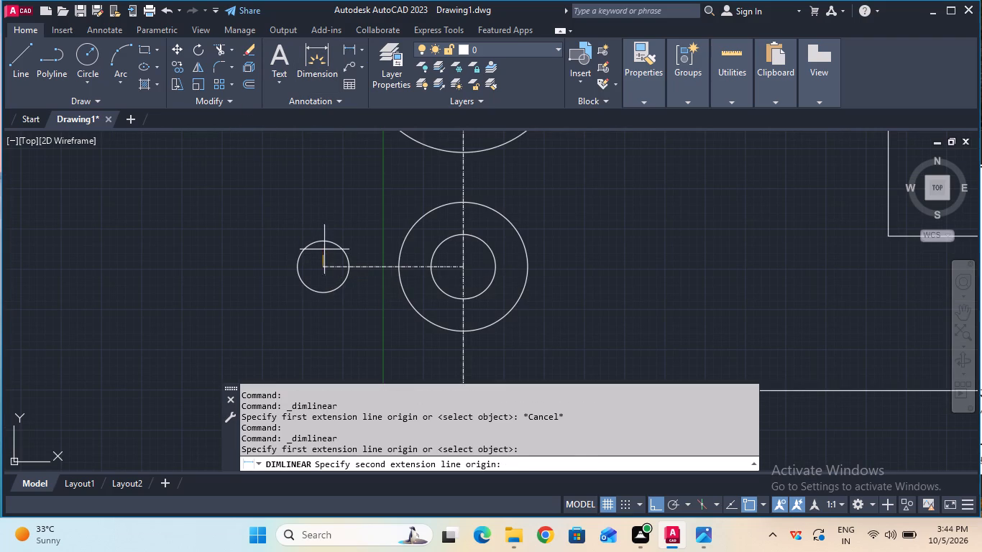
pyautogui.doubleClick(324, 241)
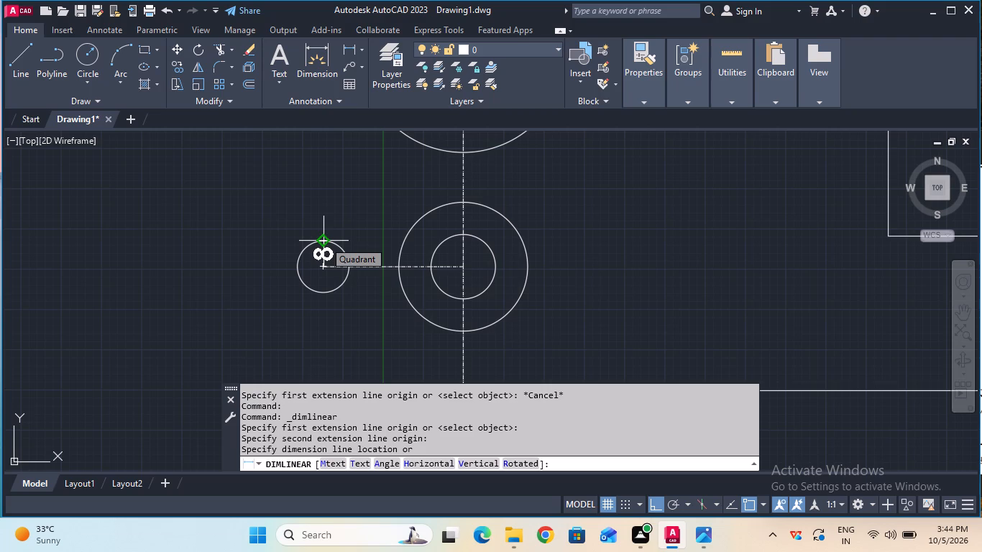
pyautogui.press('Escape')
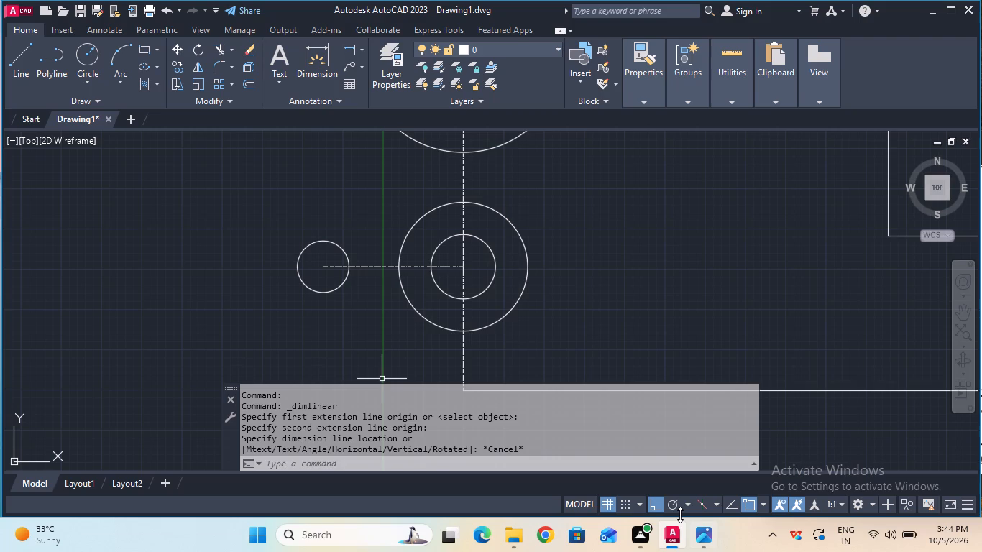
pyautogui.press('Escape')
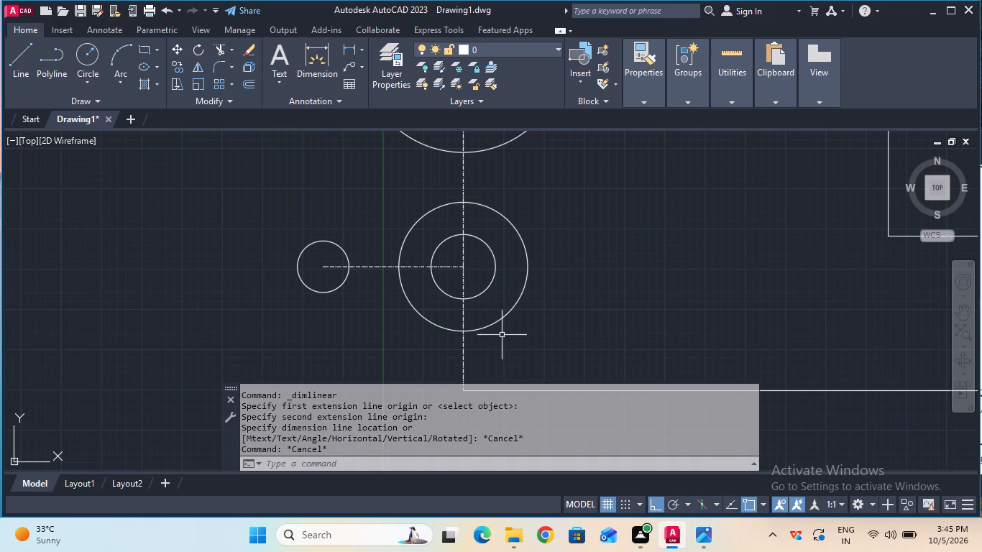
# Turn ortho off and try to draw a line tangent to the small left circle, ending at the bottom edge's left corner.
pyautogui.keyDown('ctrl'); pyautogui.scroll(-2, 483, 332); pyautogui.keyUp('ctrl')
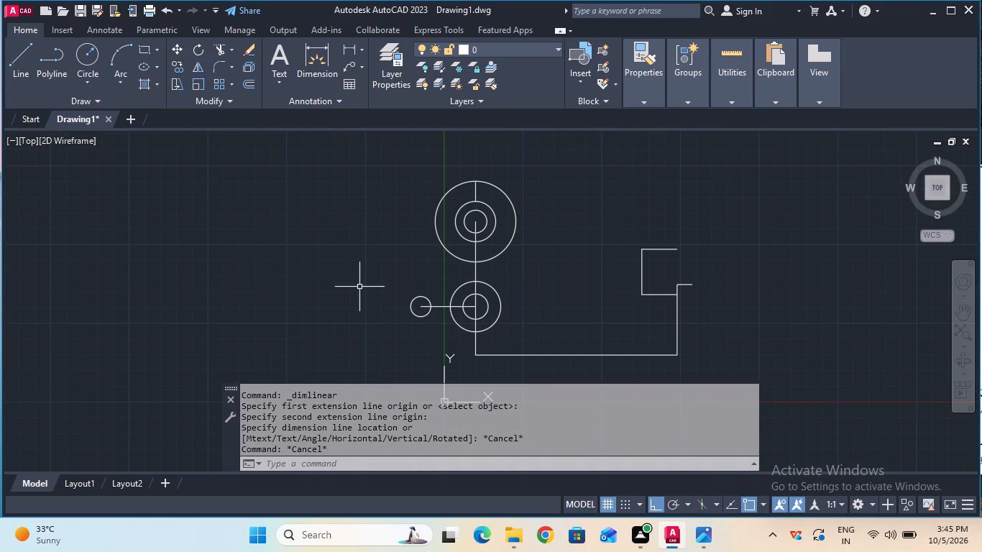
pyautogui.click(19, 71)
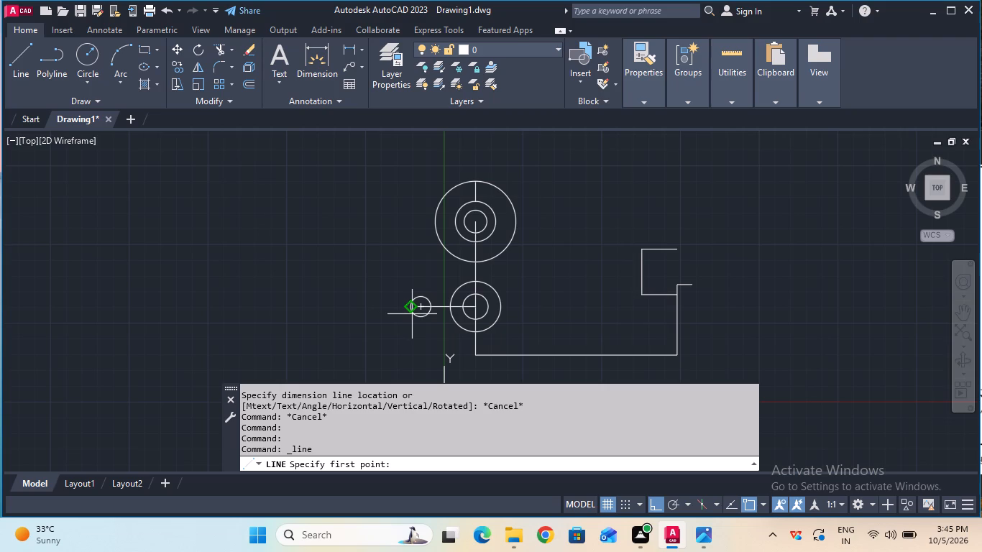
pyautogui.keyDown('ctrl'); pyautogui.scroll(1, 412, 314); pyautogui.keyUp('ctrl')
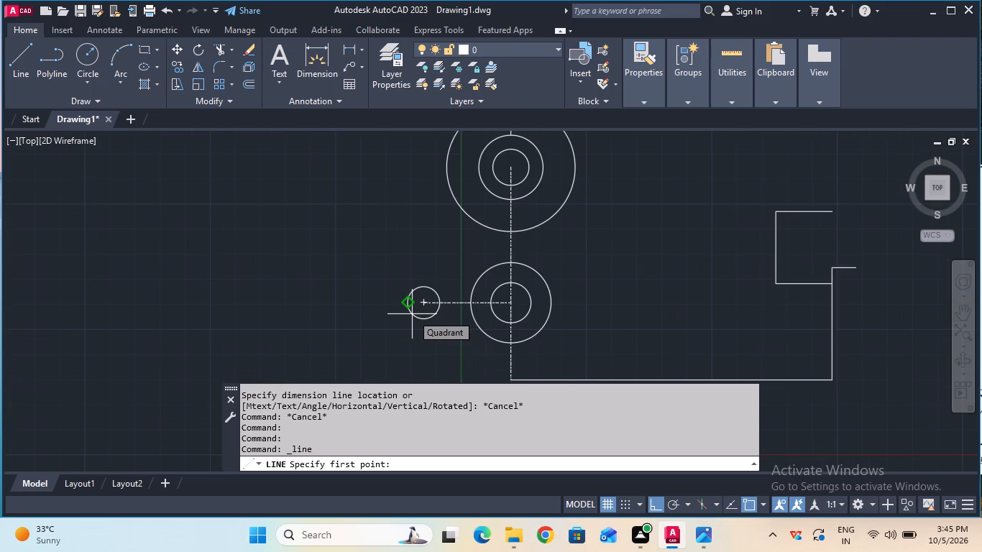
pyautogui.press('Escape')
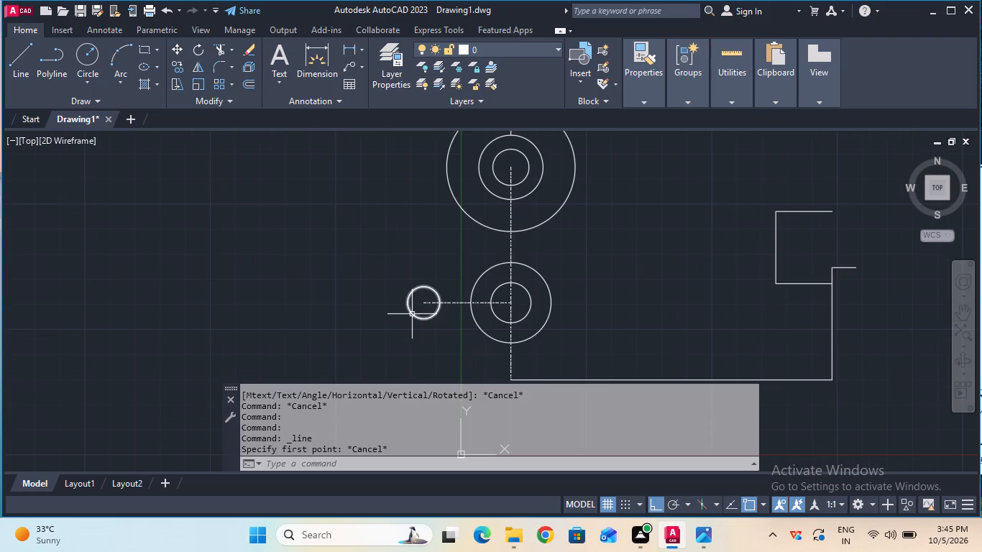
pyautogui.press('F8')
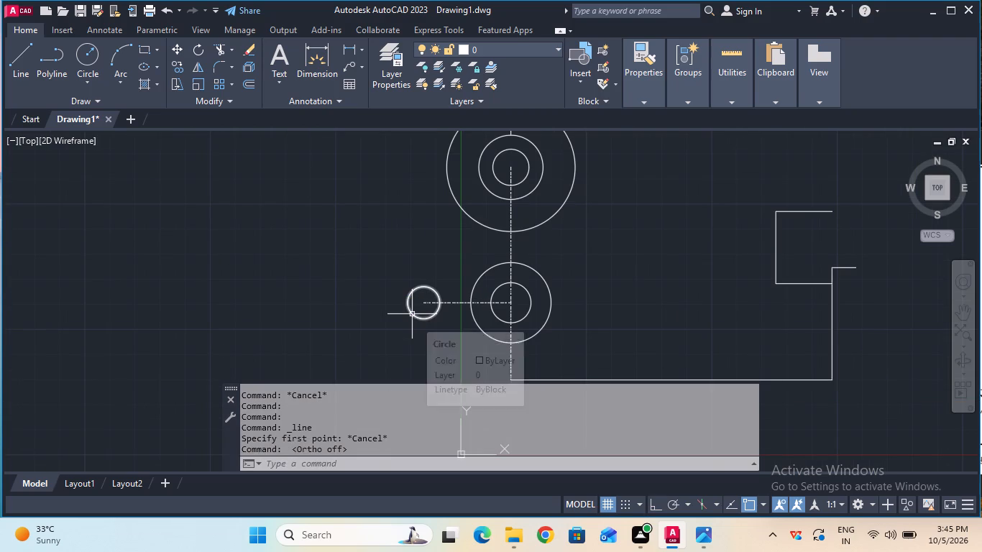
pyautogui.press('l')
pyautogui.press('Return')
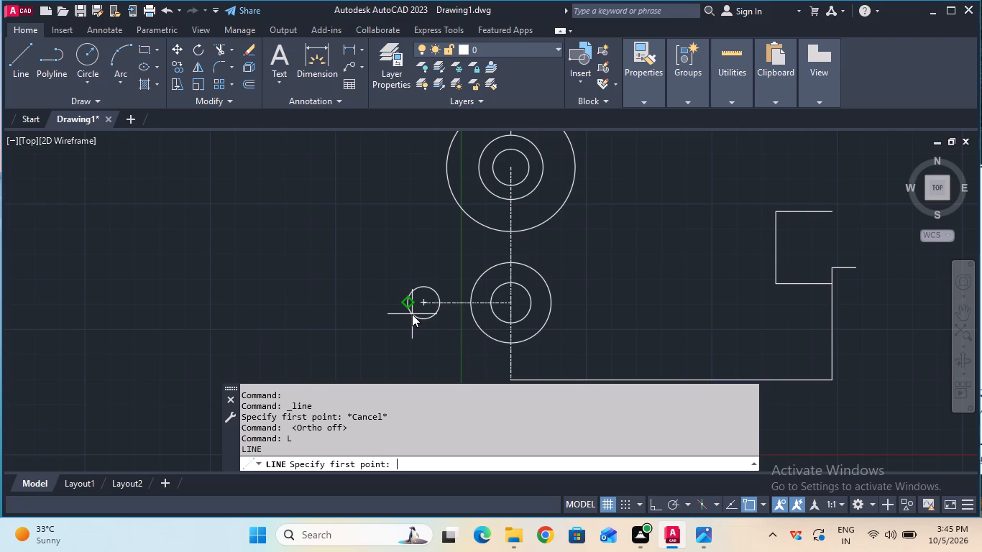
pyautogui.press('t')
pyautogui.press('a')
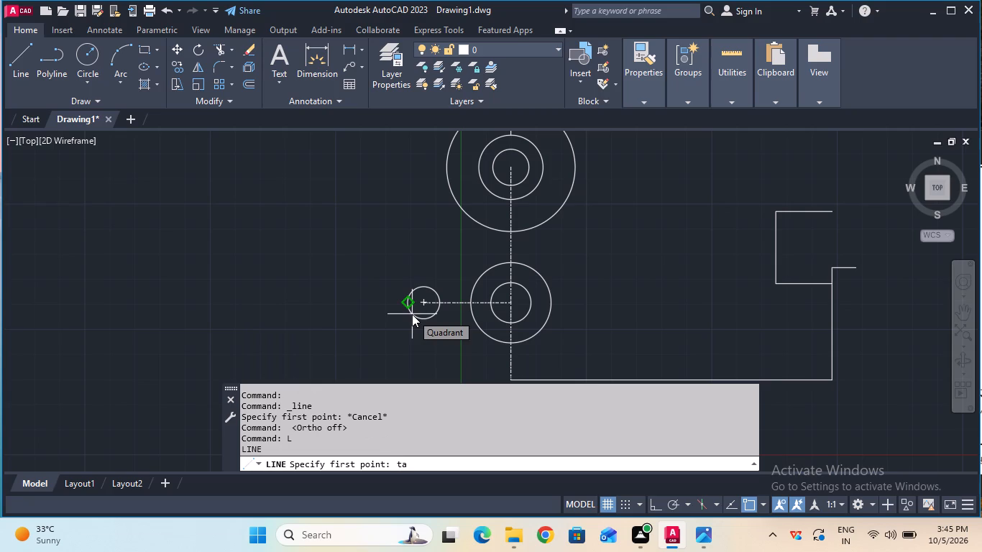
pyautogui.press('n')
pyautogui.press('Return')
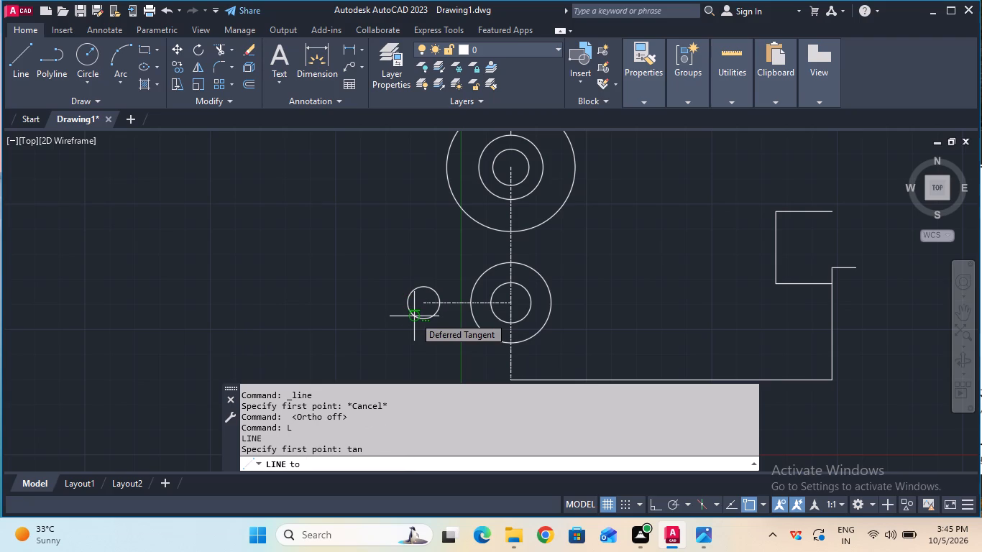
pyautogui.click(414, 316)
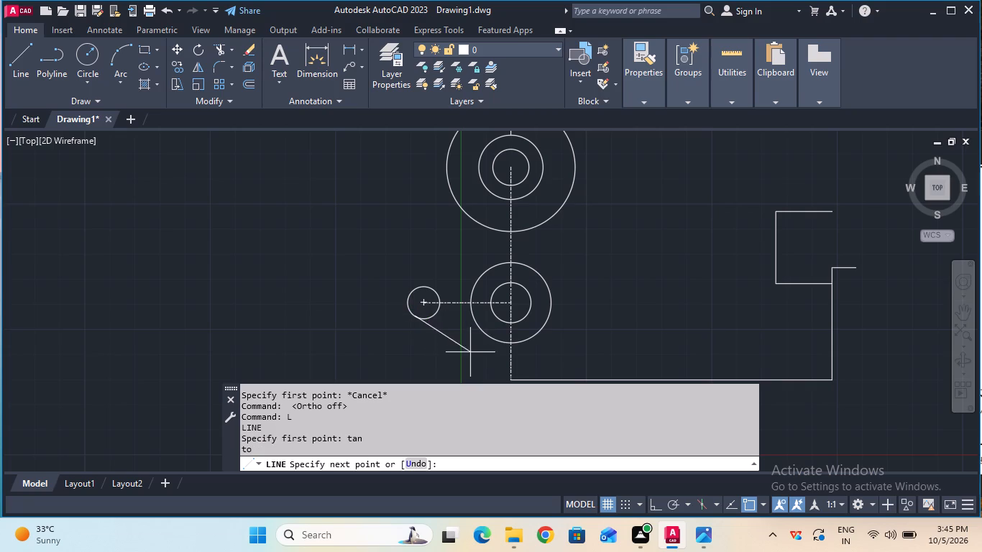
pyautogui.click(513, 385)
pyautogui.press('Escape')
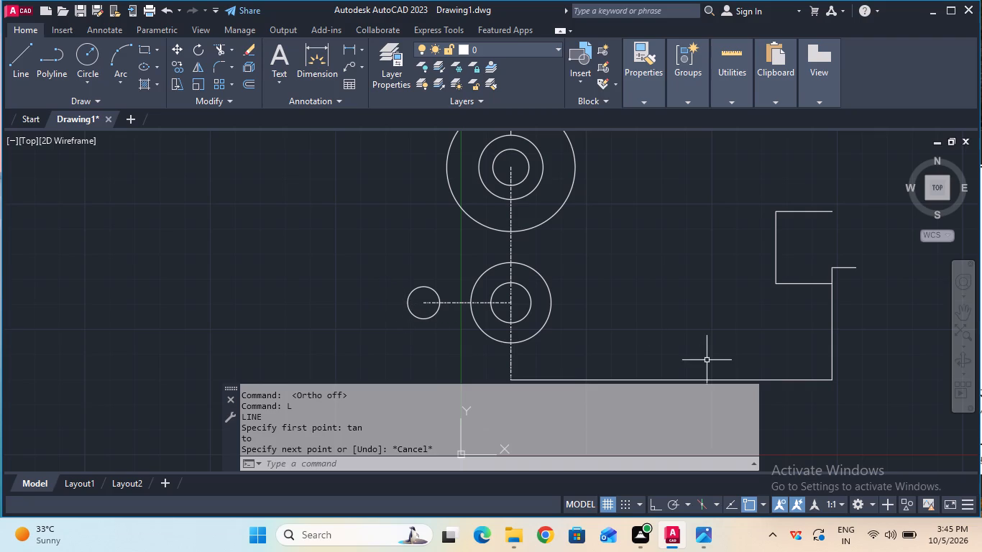
# Check the length of the stepped outline's short outer horizontal line with a linear dimension between its endpoints, without placing the dimension.
pyautogui.click(791, 359)
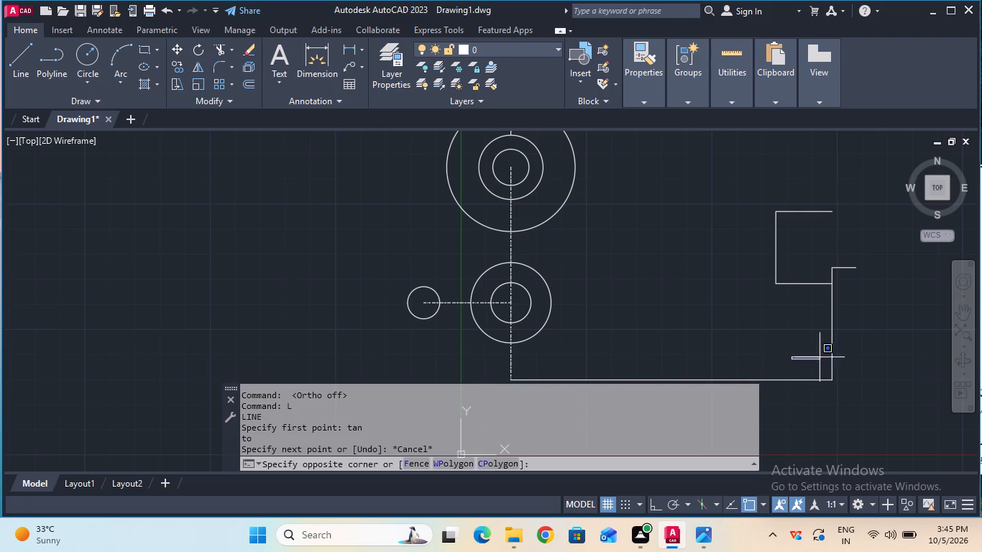
pyautogui.doubleClick(875, 353)
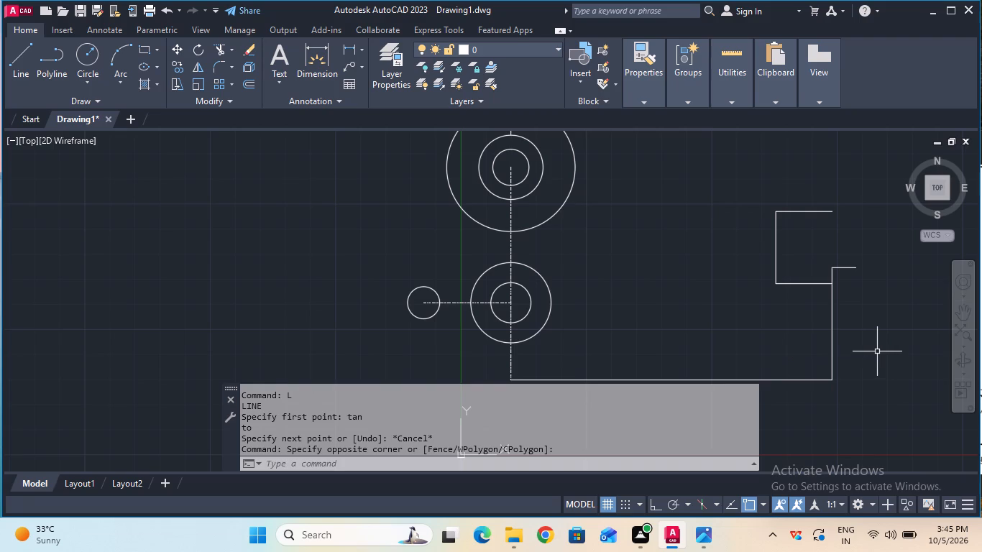
pyautogui.click(960, 310)
pyautogui.moveTo(905, 310); pyautogui.dragTo(792, 326)
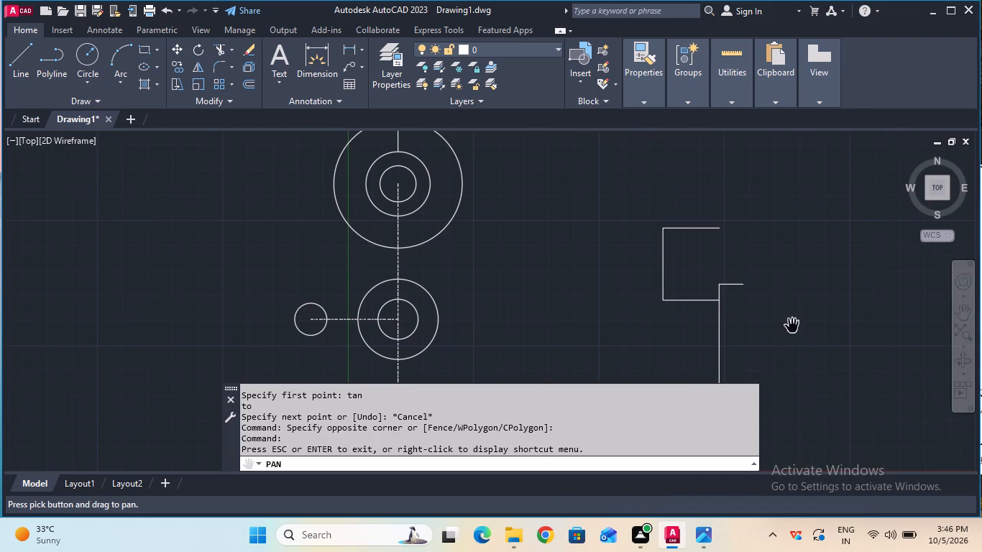
pyautogui.press('Escape')
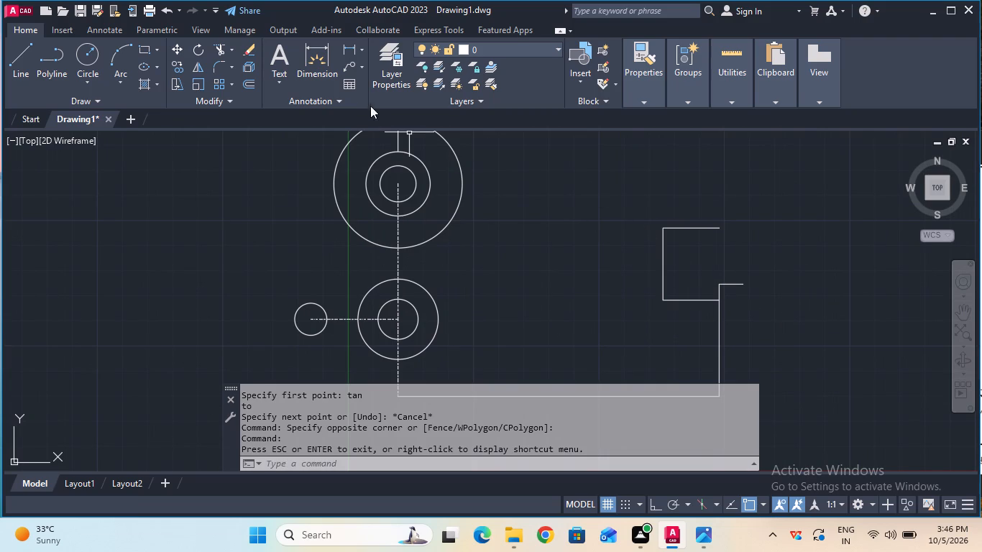
pyautogui.click(349, 52)
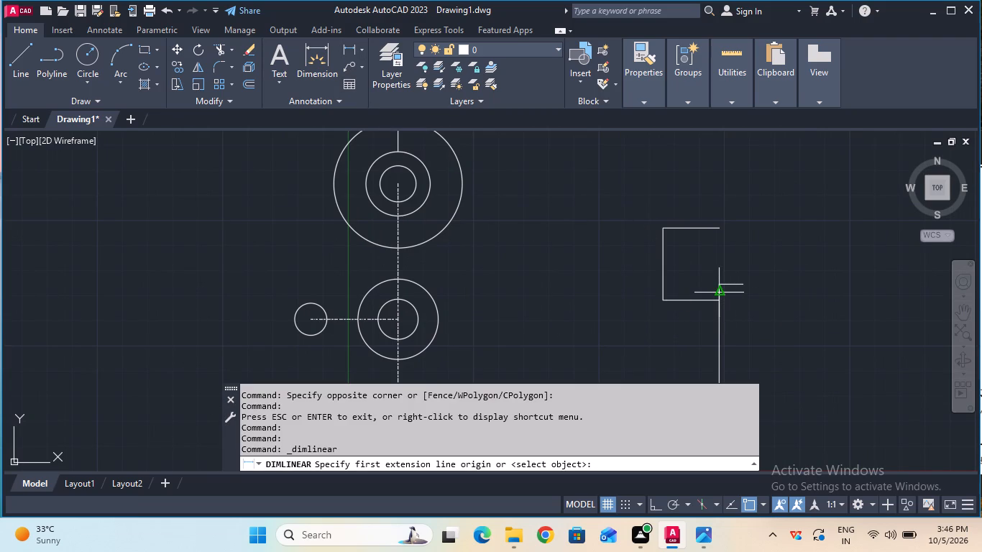
pyautogui.click(717, 284)
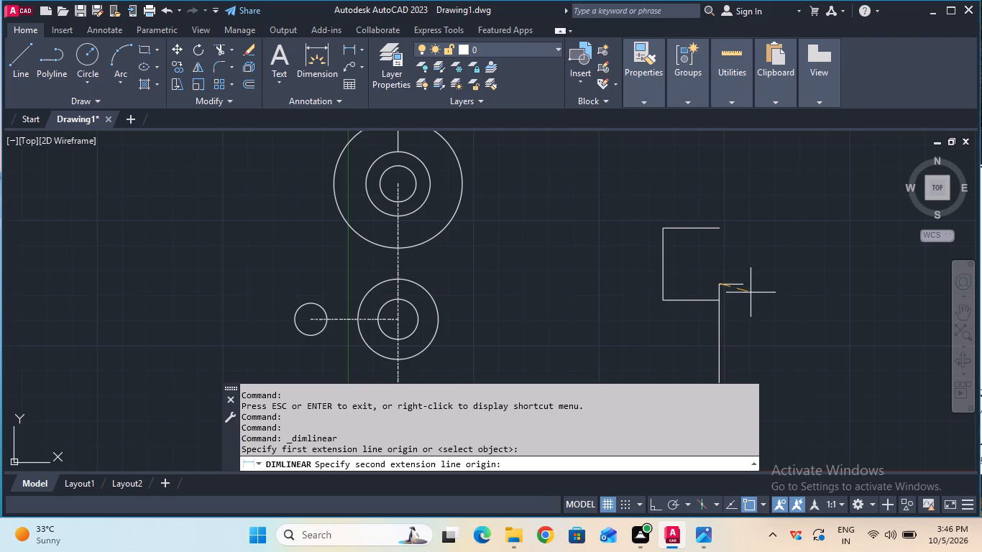
pyautogui.click(744, 286)
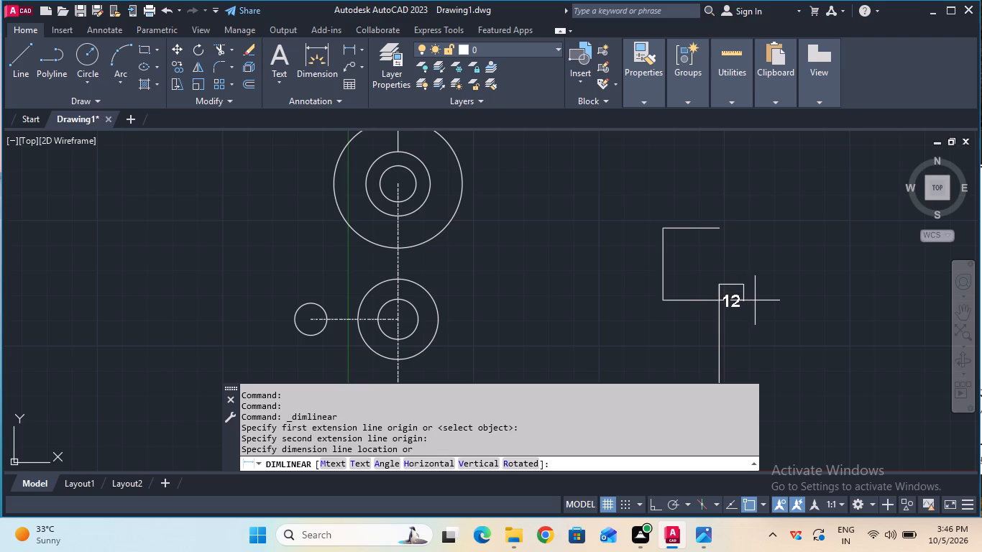
pyautogui.press('Escape')
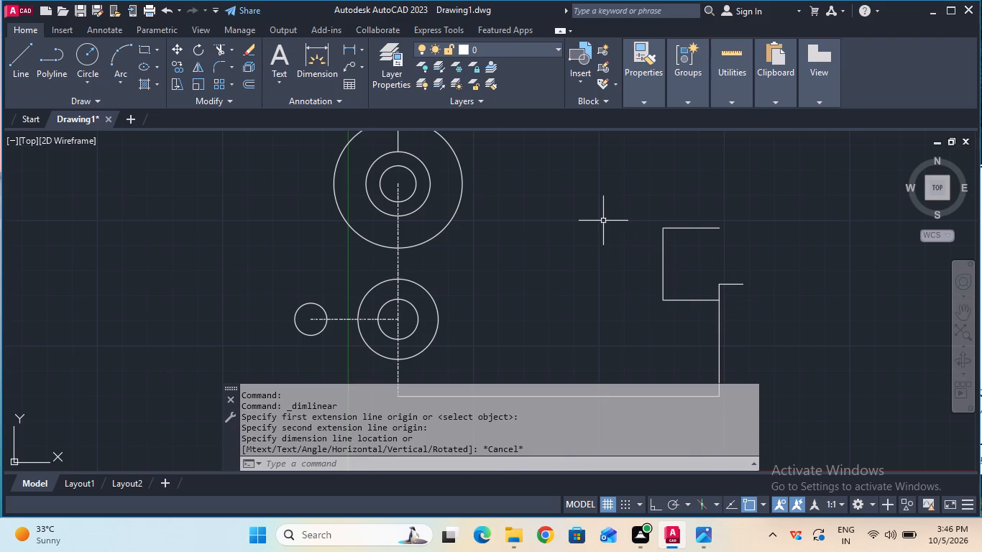
# Draw a circle of radius 11.5 mm centred on the midpoint of the stepped outline's top horizontal line.
pyautogui.click(88, 64)
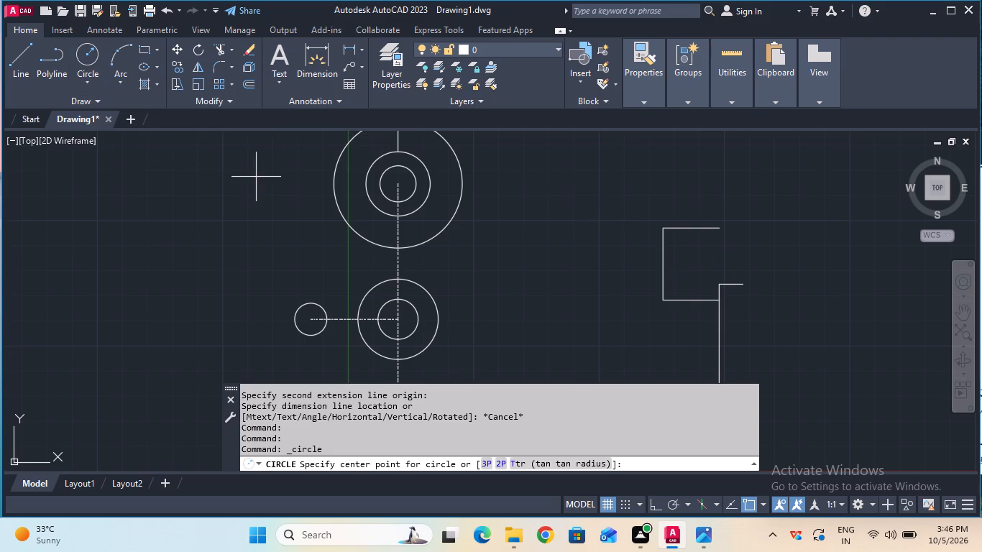
pyautogui.click(691, 231)
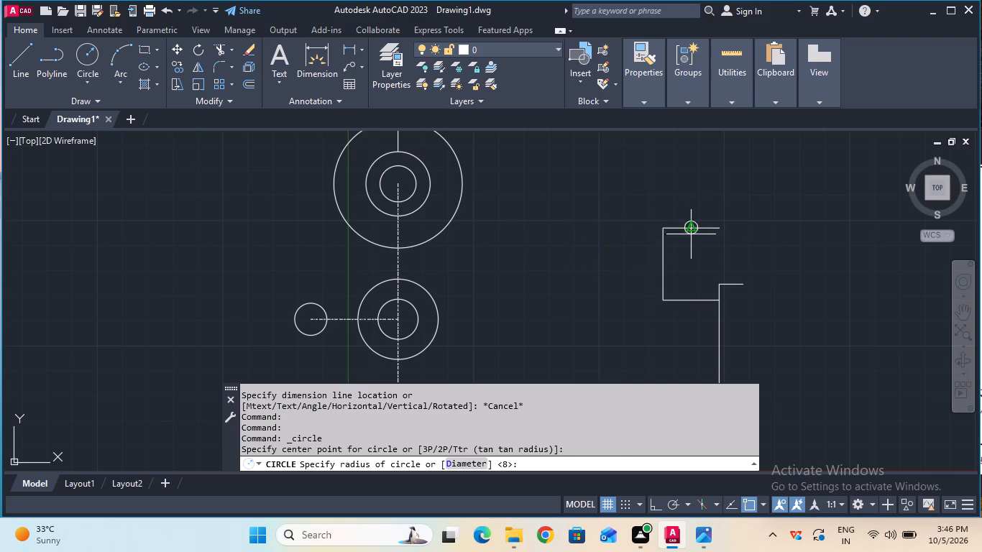
pyautogui.write('11.5')
pyautogui.press('Return')
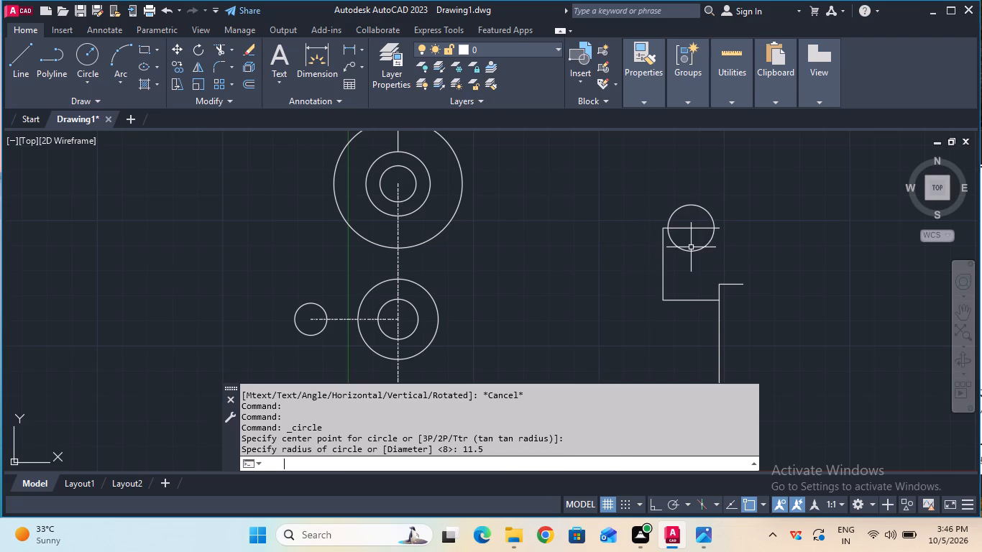
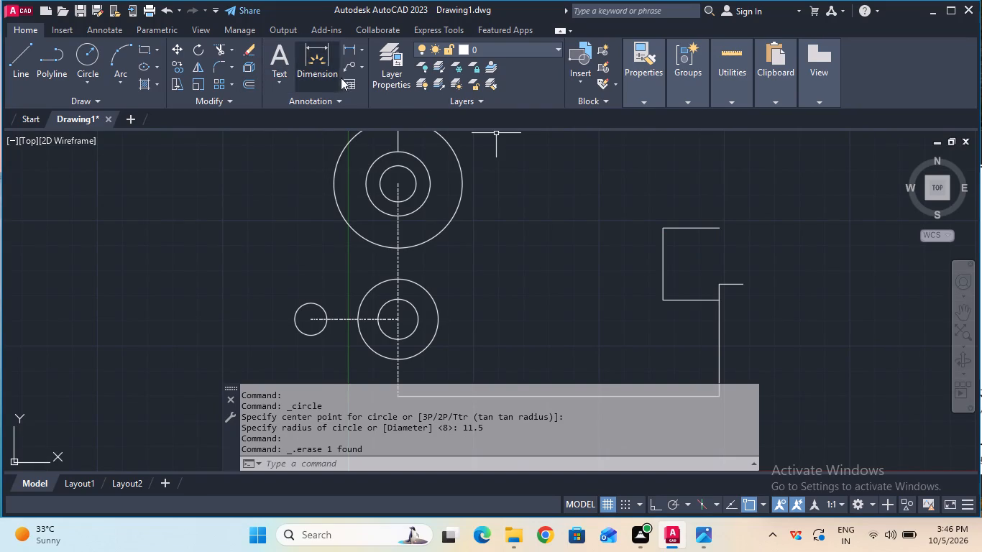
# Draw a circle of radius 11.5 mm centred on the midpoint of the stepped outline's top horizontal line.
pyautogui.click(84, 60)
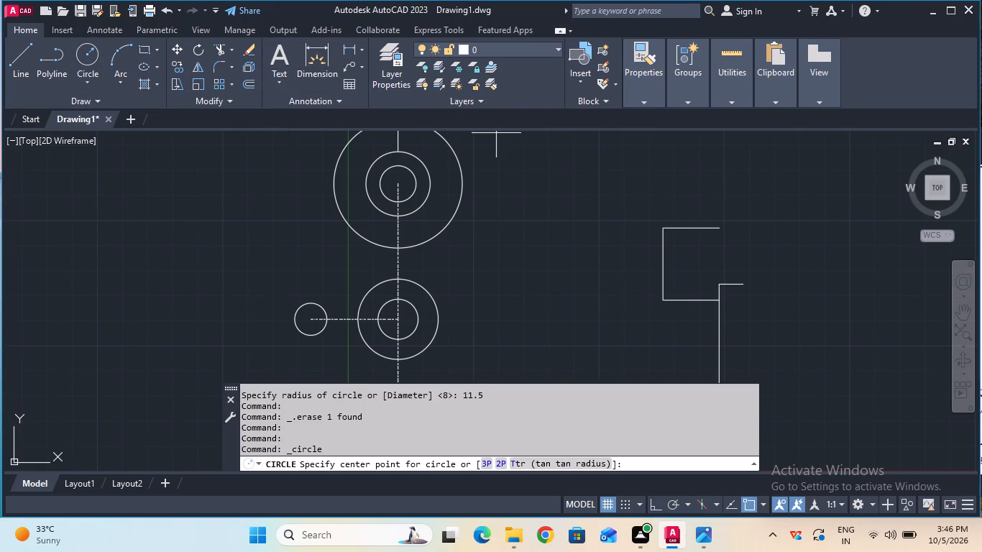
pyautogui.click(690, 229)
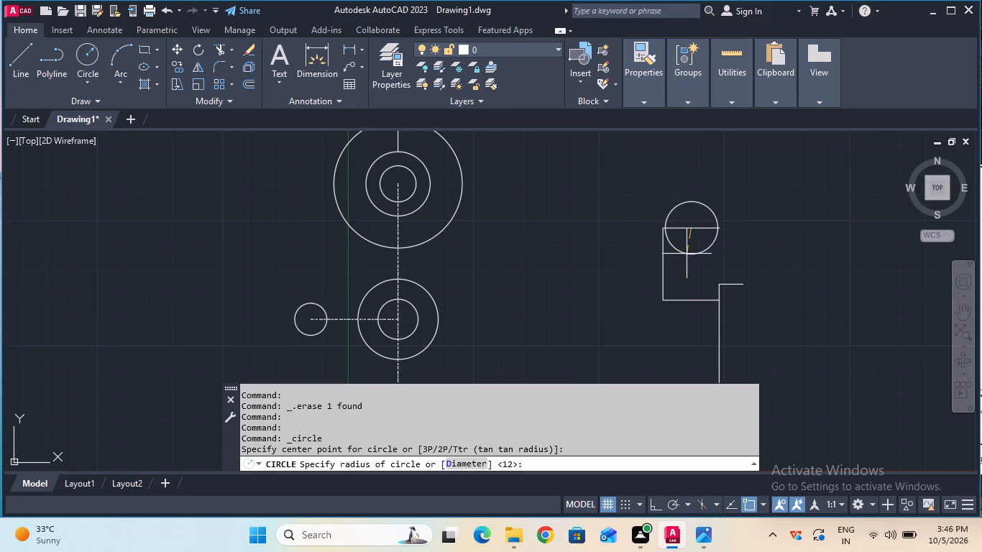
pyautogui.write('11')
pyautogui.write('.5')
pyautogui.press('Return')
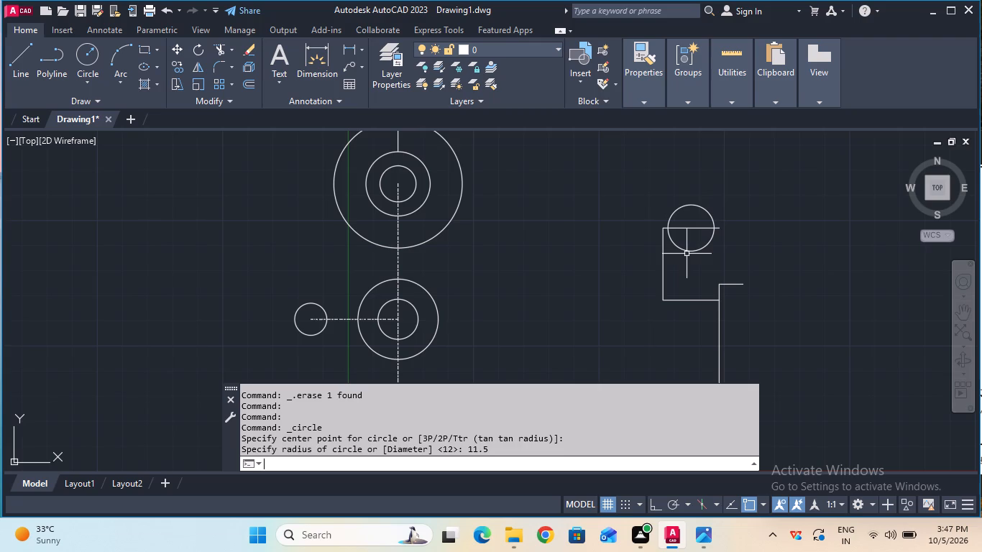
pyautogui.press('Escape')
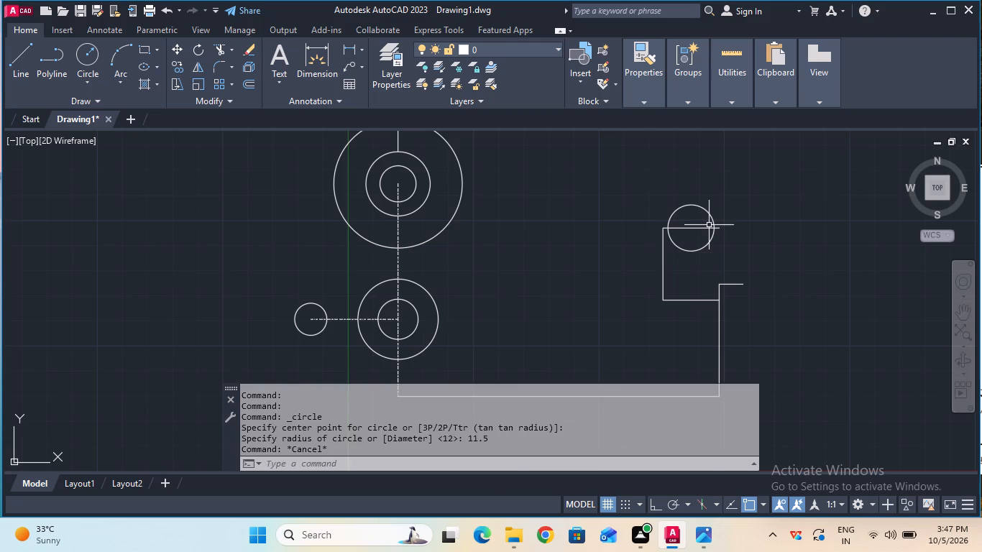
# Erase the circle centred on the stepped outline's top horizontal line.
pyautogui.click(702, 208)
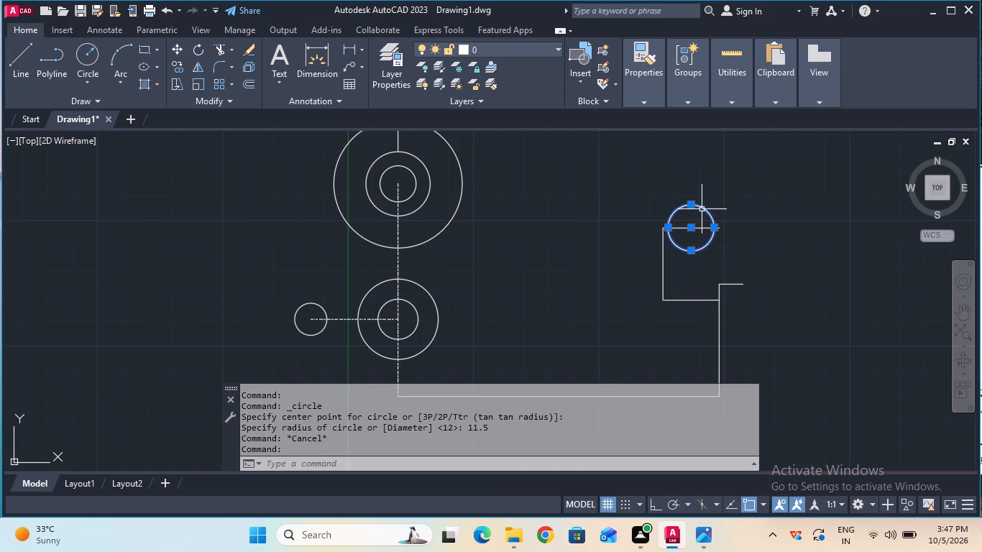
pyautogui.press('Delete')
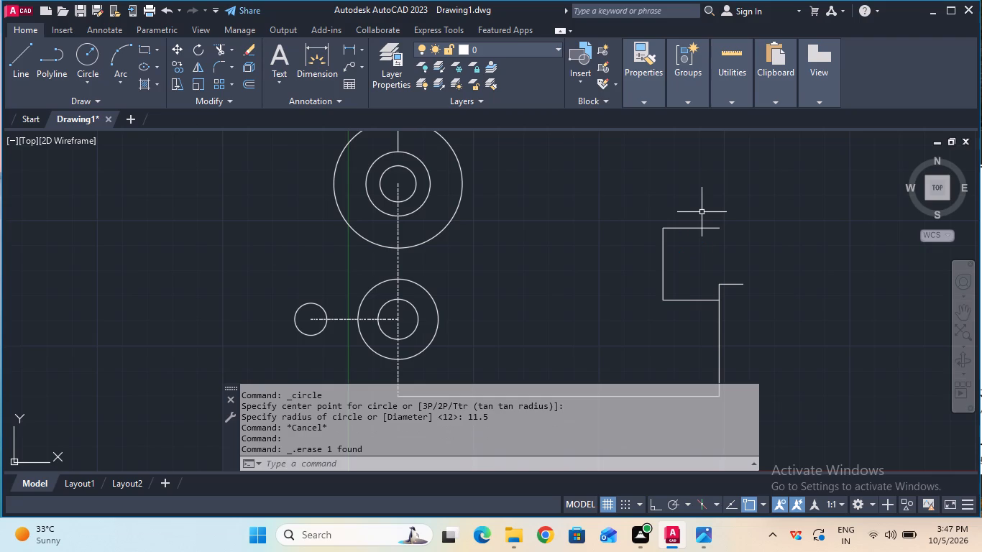
# Fillet the corner between the long bottom edge and the stepped outline's lower vertical line with a 10 mm radius.
pyautogui.keyDown('ctrl'); pyautogui.scroll(-1, 659, 239); pyautogui.keyUp('ctrl')
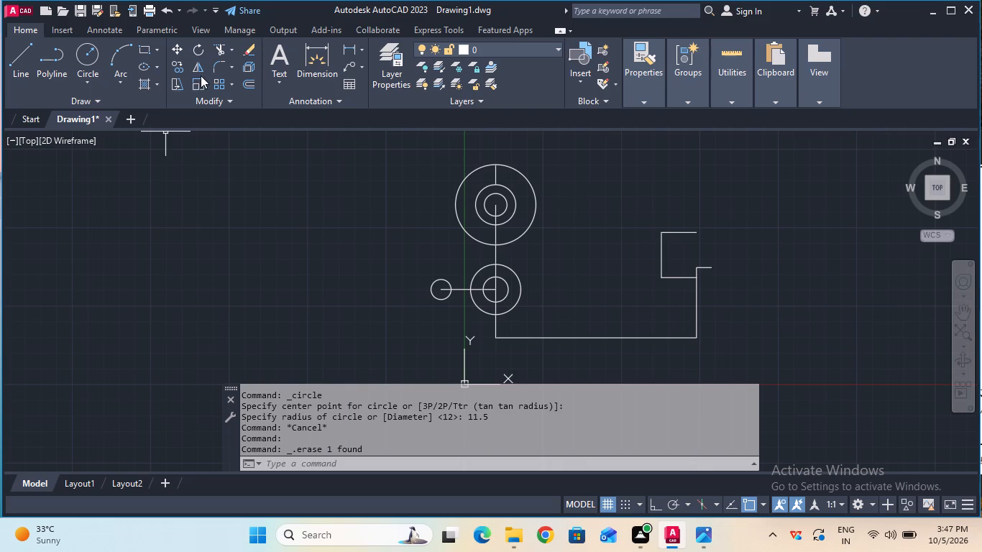
pyautogui.click(217, 65)
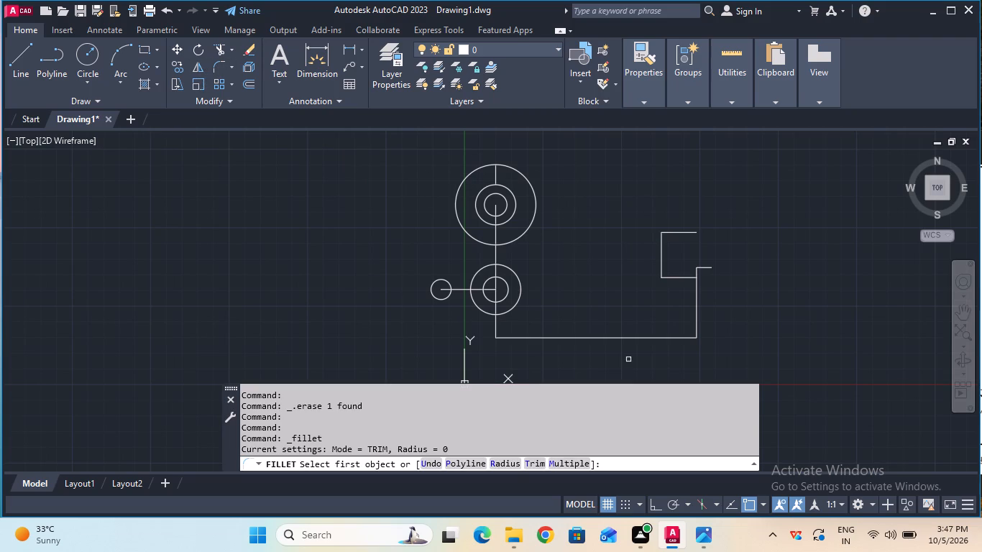
pyautogui.click(661, 339)
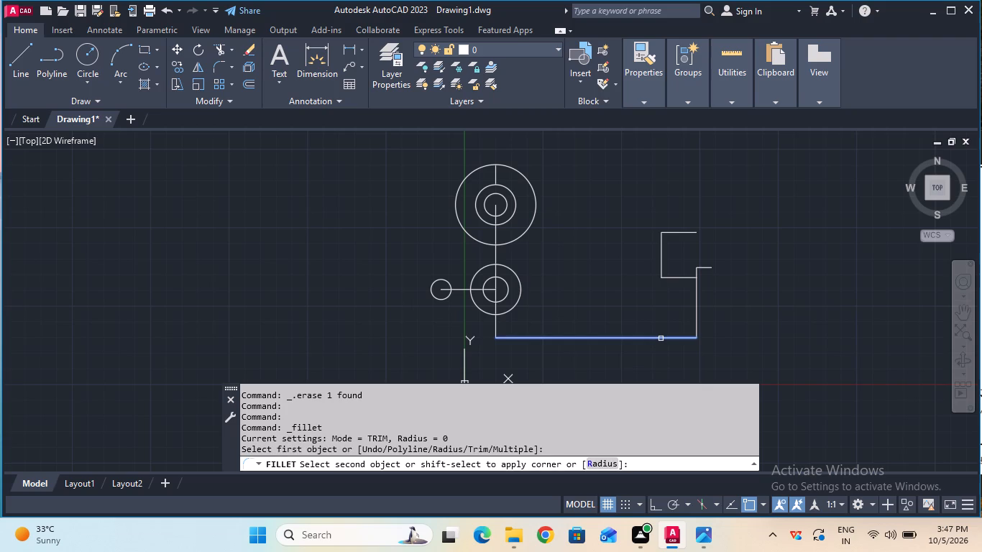
pyautogui.doubleClick(591, 460)
pyautogui.press('1')
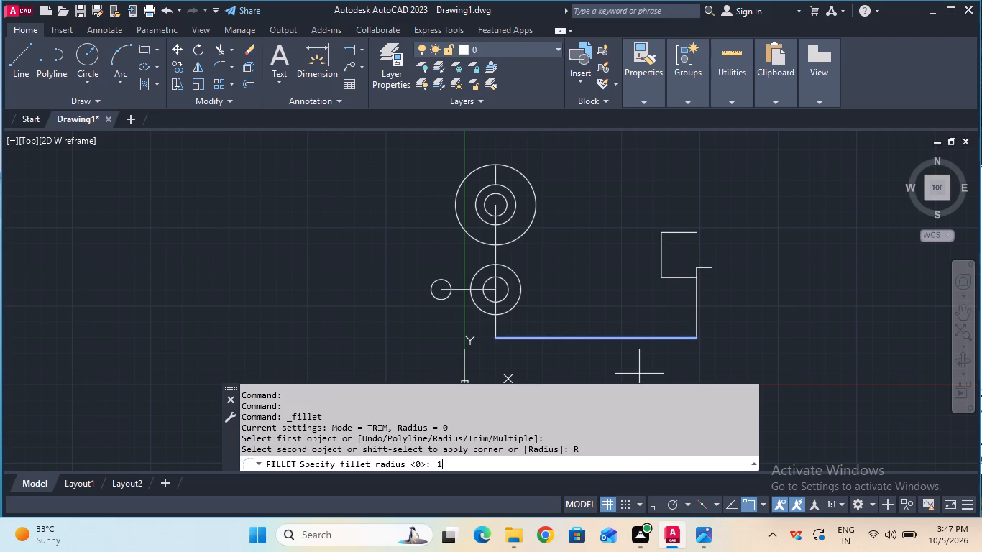
pyautogui.press('0')
pyautogui.press('Return')
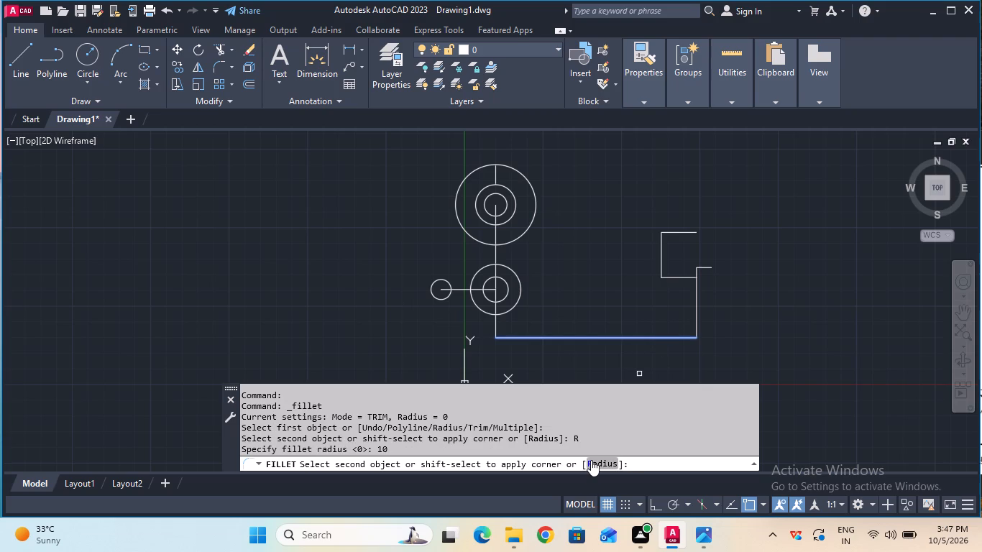
pyautogui.click(699, 331)
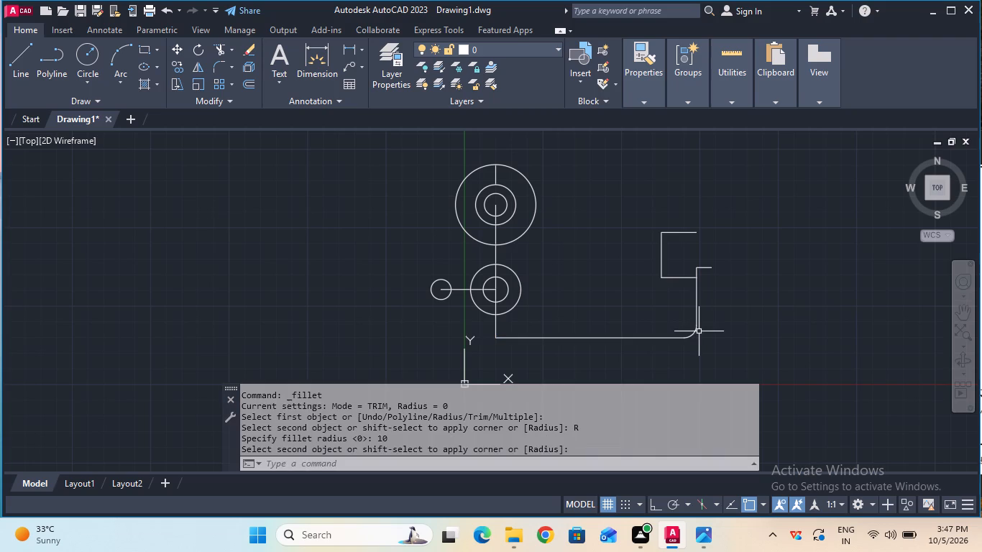
pyautogui.press('Escape')
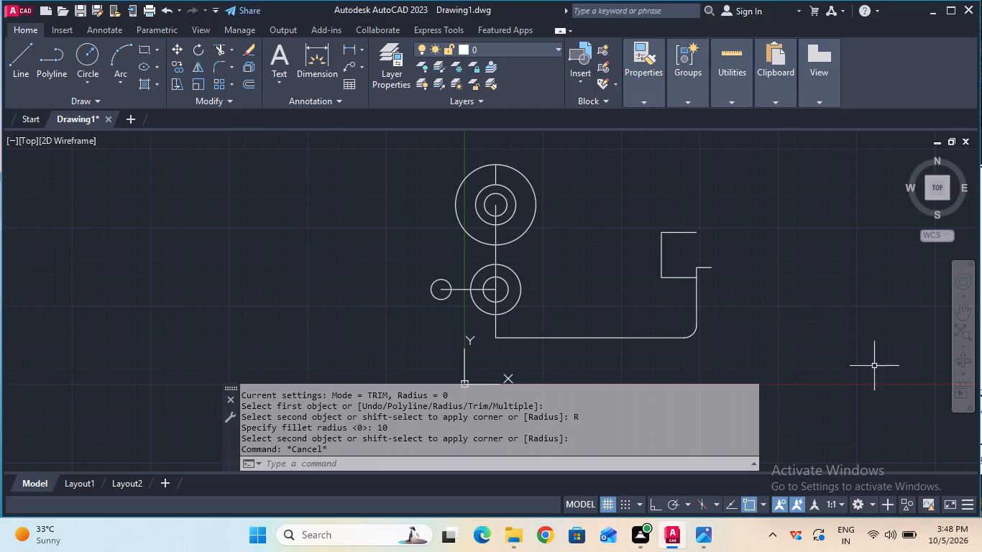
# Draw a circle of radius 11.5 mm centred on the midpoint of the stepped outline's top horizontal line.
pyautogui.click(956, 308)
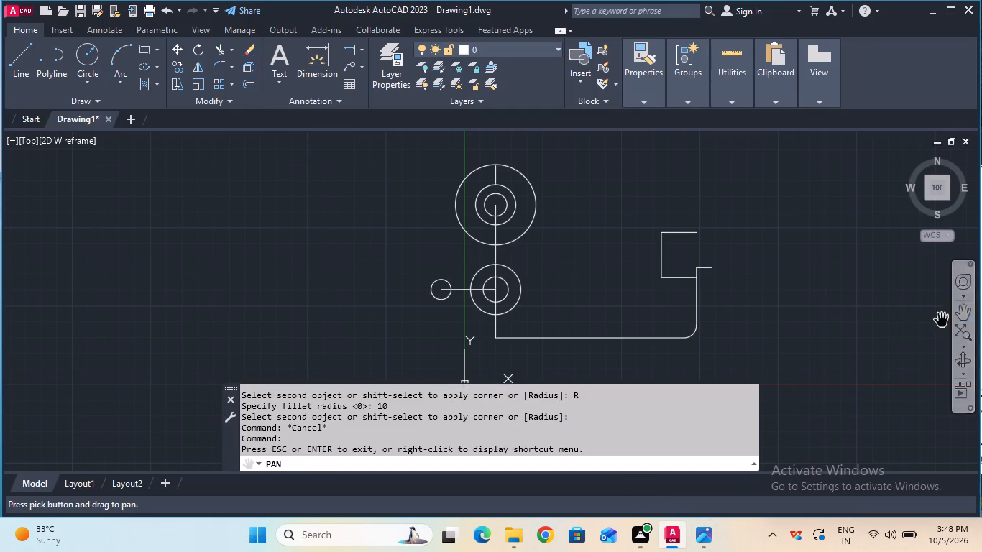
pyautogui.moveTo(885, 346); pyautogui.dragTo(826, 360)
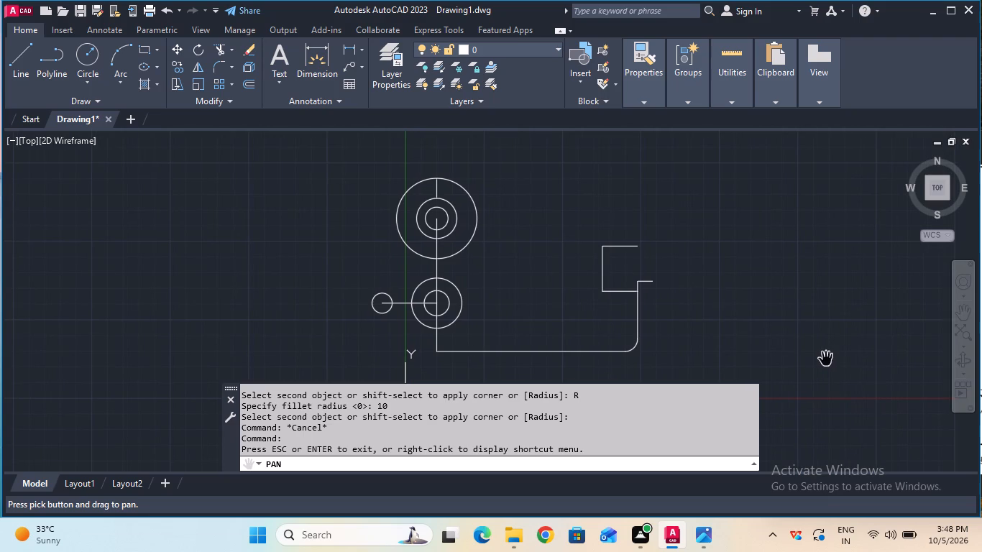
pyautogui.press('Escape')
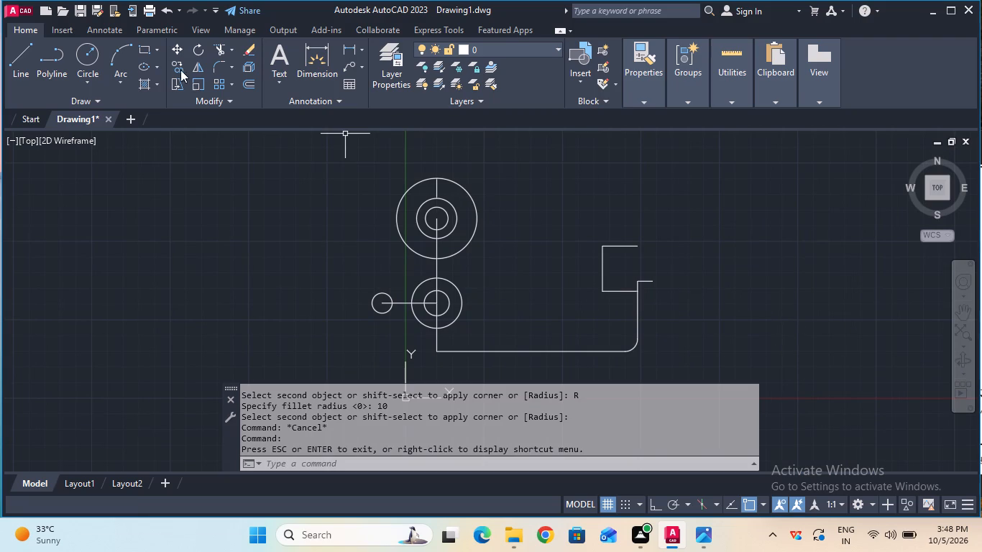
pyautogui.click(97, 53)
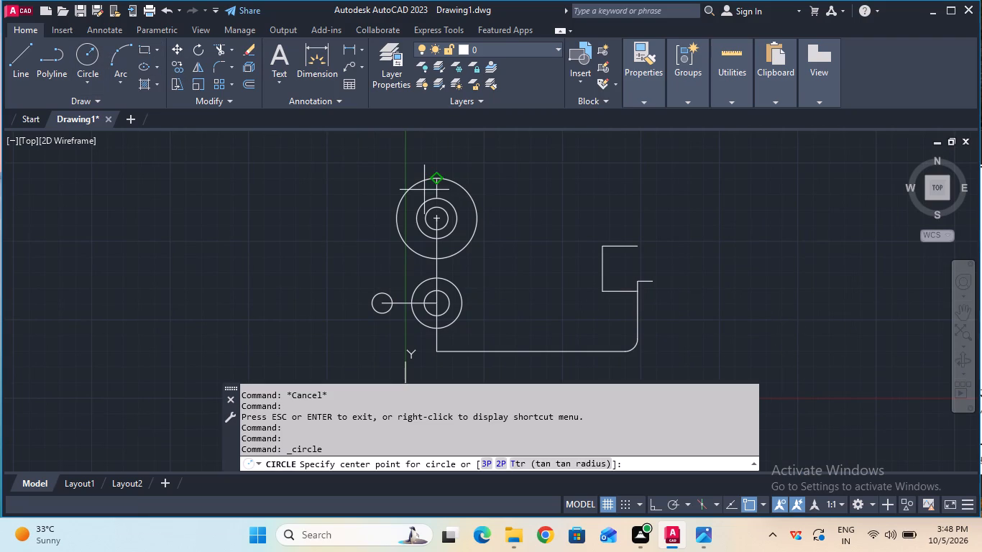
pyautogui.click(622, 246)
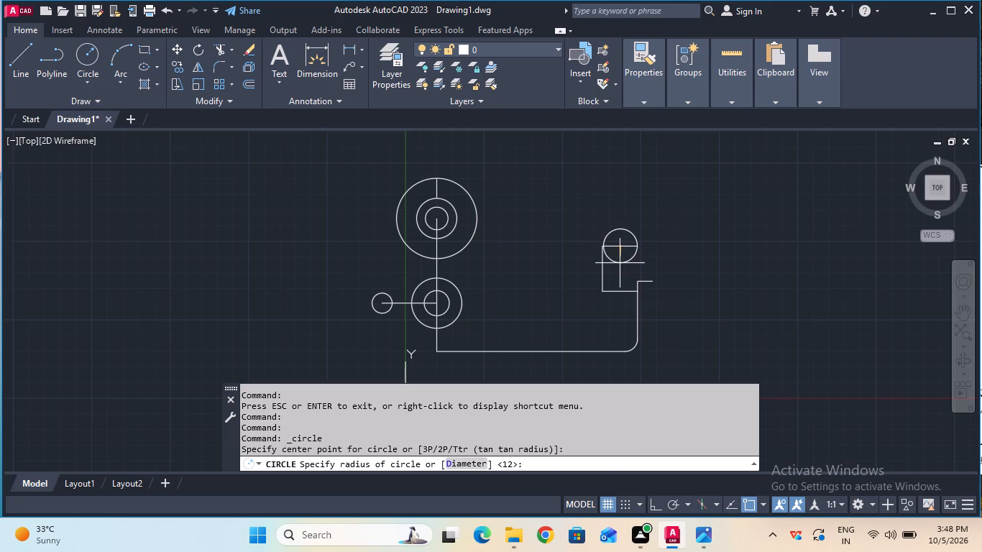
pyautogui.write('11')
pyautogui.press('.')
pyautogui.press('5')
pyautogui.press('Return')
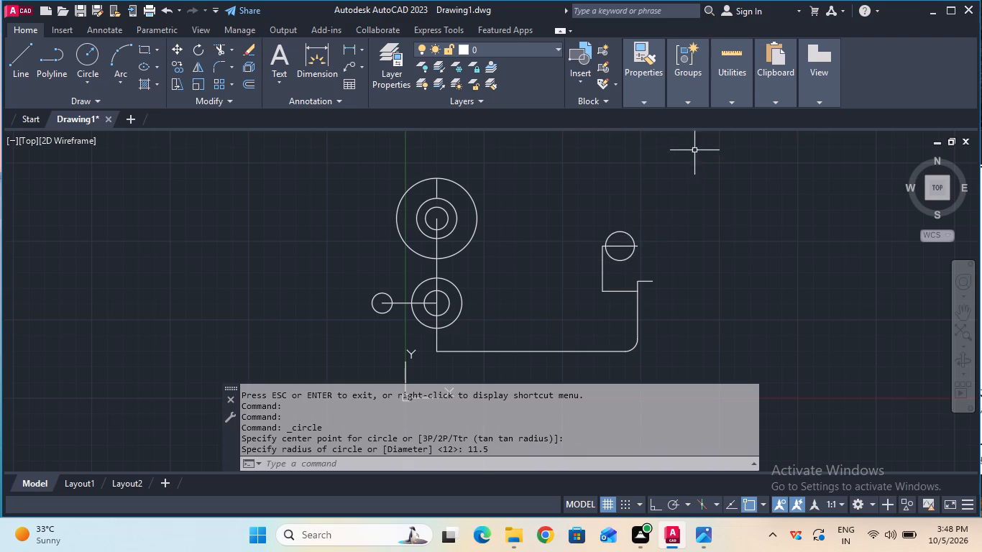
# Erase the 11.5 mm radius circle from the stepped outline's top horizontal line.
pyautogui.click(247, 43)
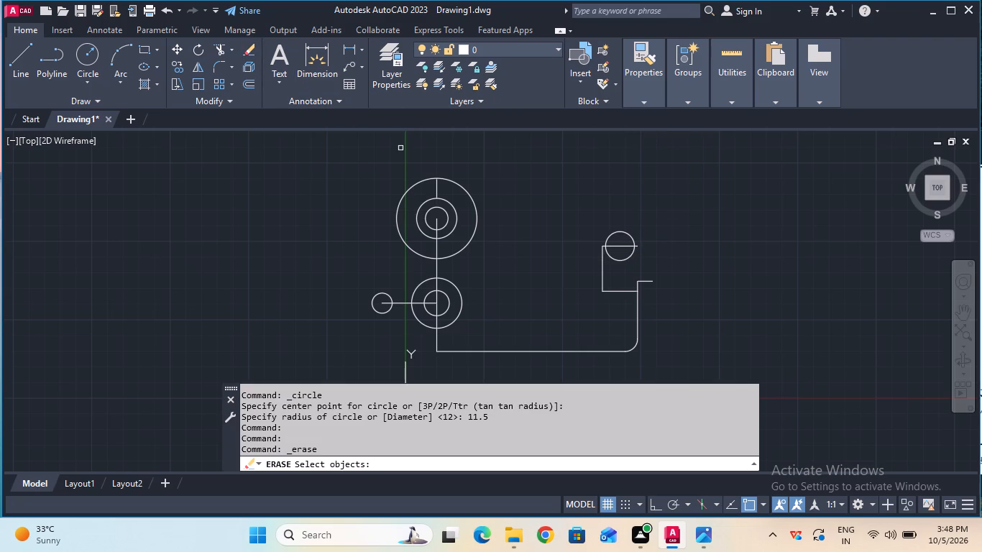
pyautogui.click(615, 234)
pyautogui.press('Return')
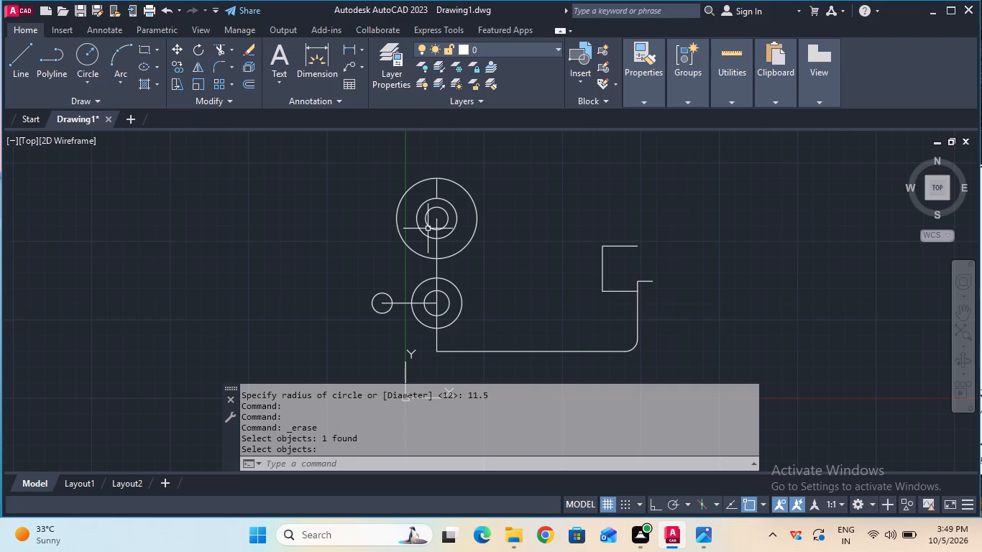
# Trim away the right half of the large outer circle around the upper pivot.
pyautogui.keyDown('ctrl'); pyautogui.scroll(1, 428, 229); pyautogui.keyUp('ctrl')
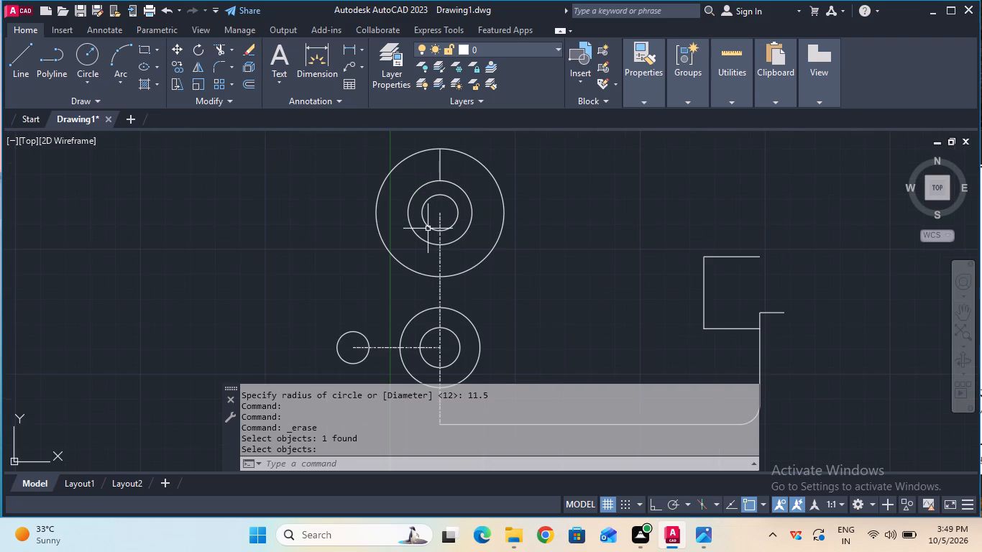
pyautogui.click(216, 51)
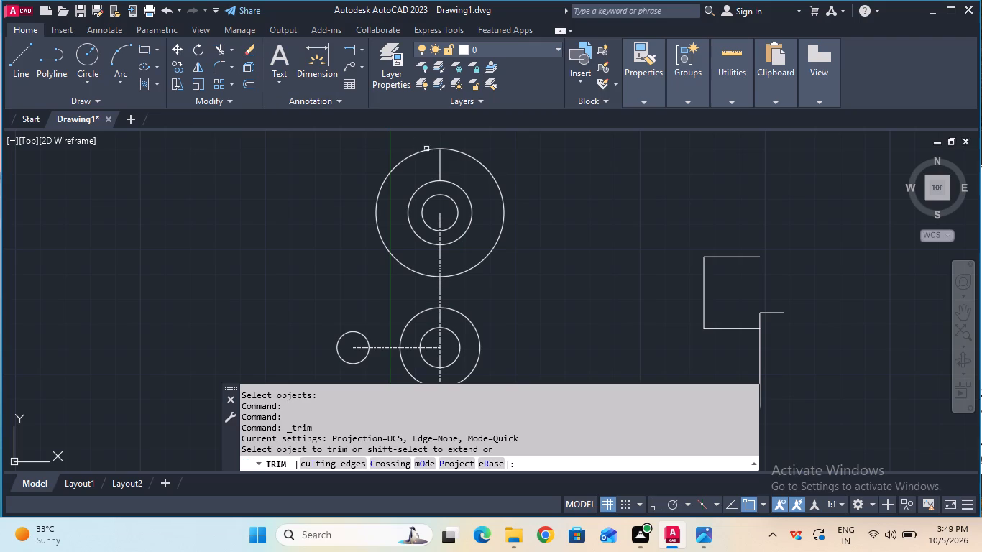
pyautogui.click(491, 176)
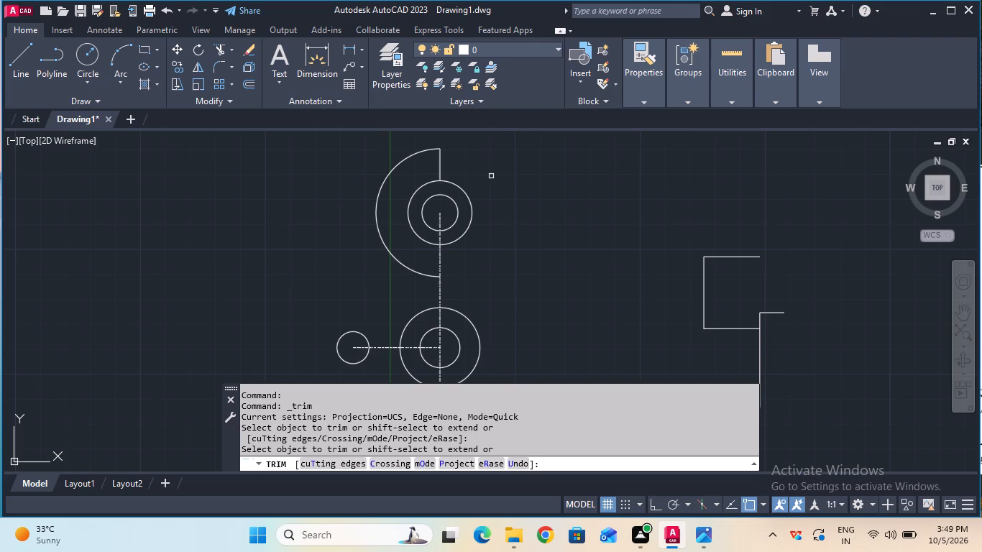
pyautogui.press('Escape')
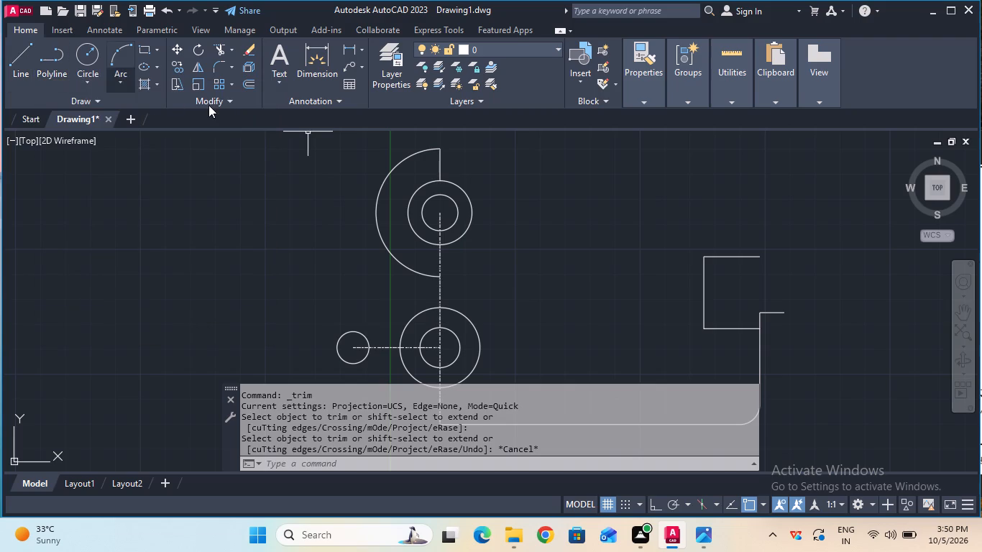
# Draw lines outside the bottom corner fillet: about 9 mm down from its upper end, and across to its other end on the bottom edge.
pyautogui.click(955, 318)
pyautogui.moveTo(863, 351); pyautogui.dragTo(840, 272)
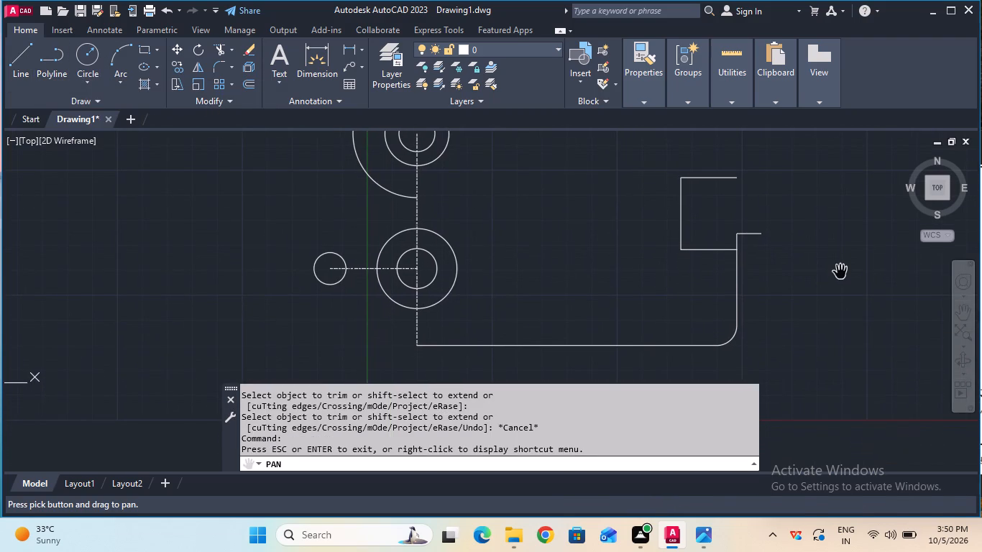
pyautogui.press('Escape')
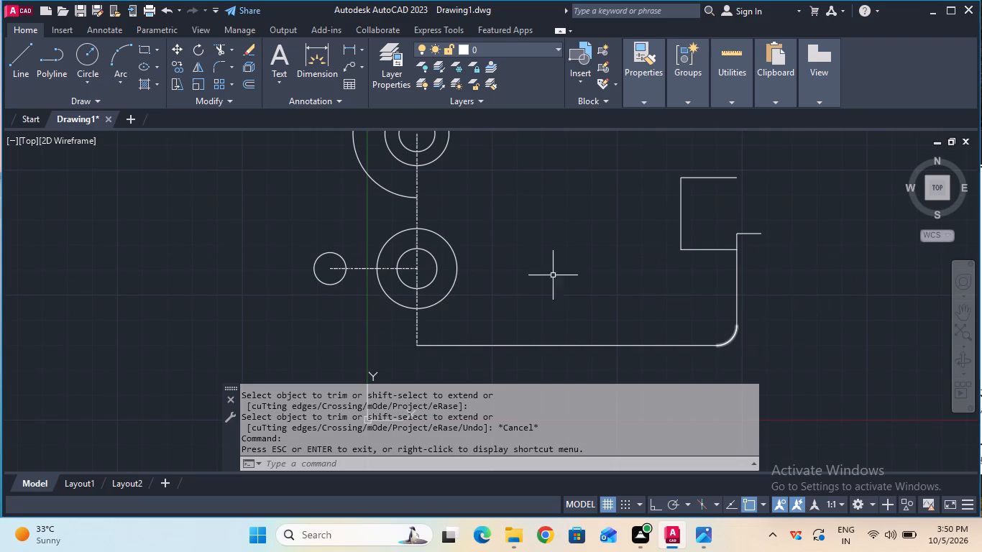
pyautogui.click(22, 49)
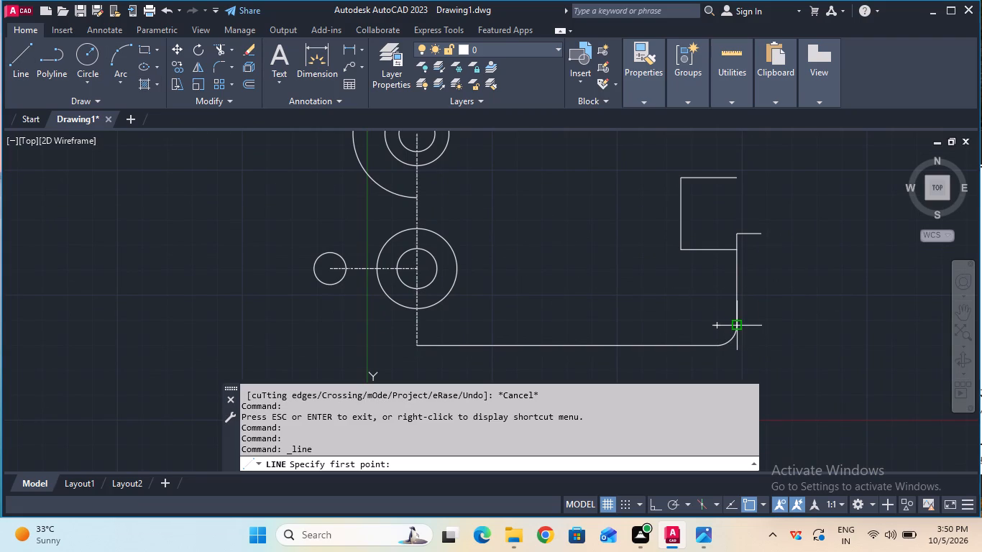
pyautogui.click(737, 324)
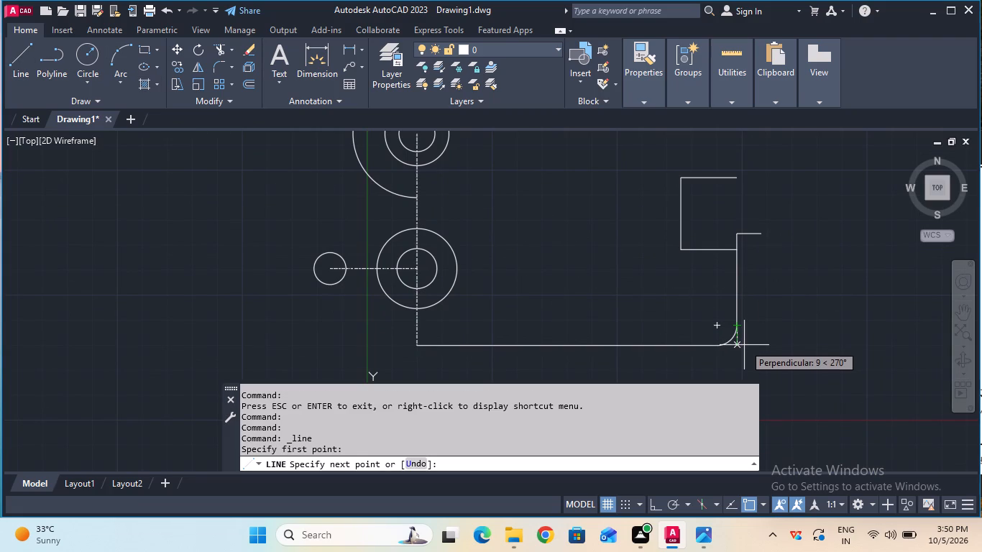
pyautogui.click(744, 345)
pyautogui.click(724, 346)
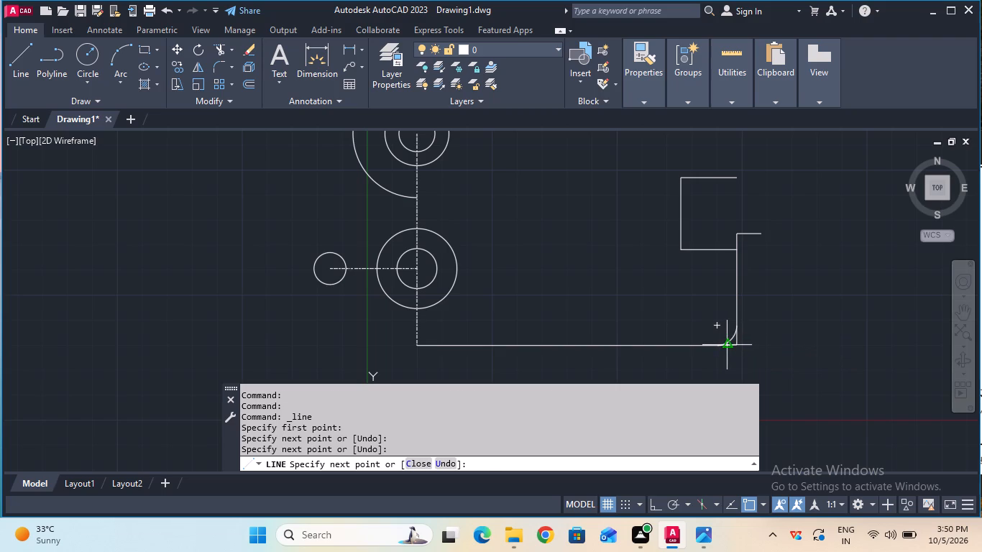
pyautogui.press('Escape')
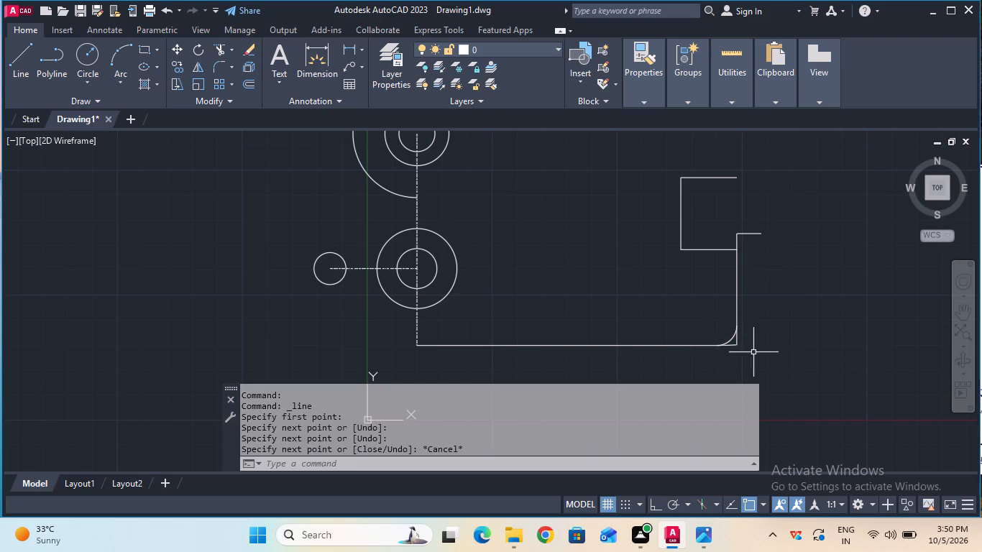
pyautogui.keyDown('ctrl'); pyautogui.scroll(2, 732, 344); pyautogui.keyUp('ctrl')
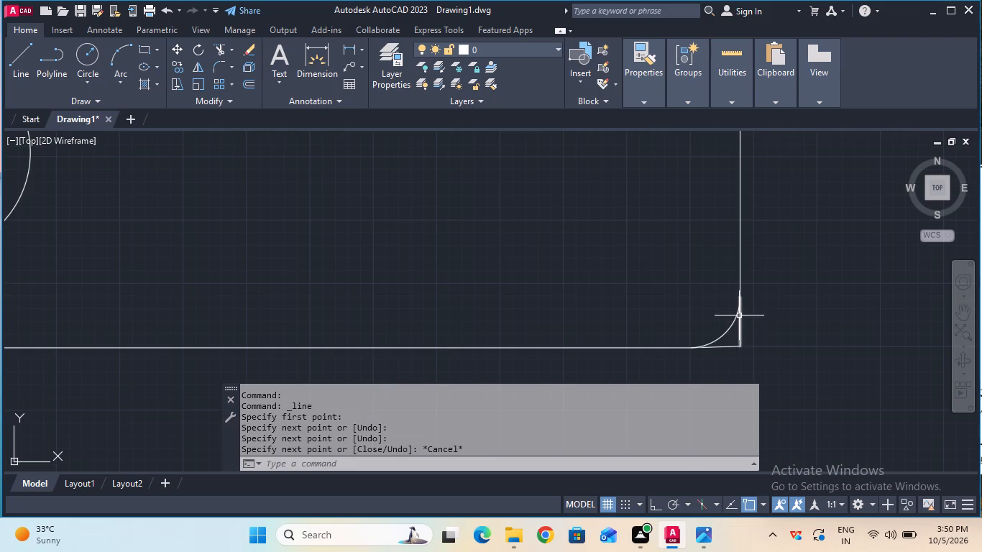
# Set the current linetype to CENTER for new objects.
pyautogui.keyDown('ctrl'); pyautogui.scroll(3, 739, 316); pyautogui.keyUp('ctrl')
pyautogui.keyDown('ctrl'); pyautogui.scroll(-3, 739, 316); pyautogui.keyUp('ctrl')
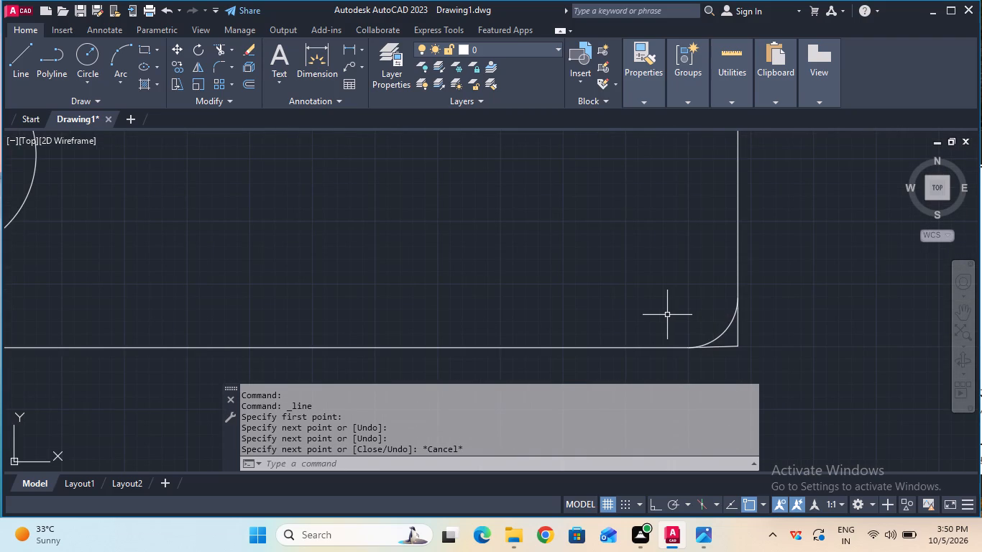
pyautogui.click(625, 93)
pyautogui.click(704, 146)
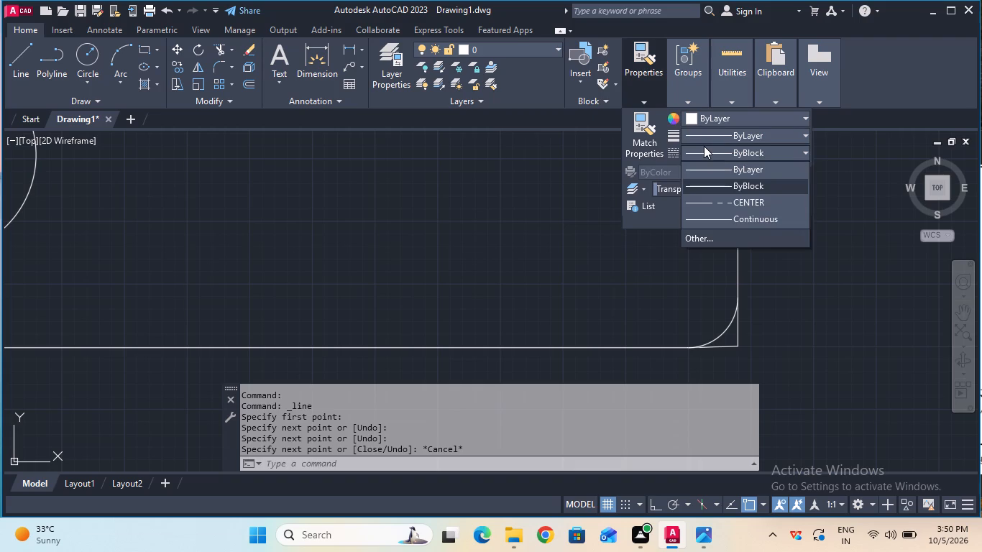
pyautogui.click(740, 204)
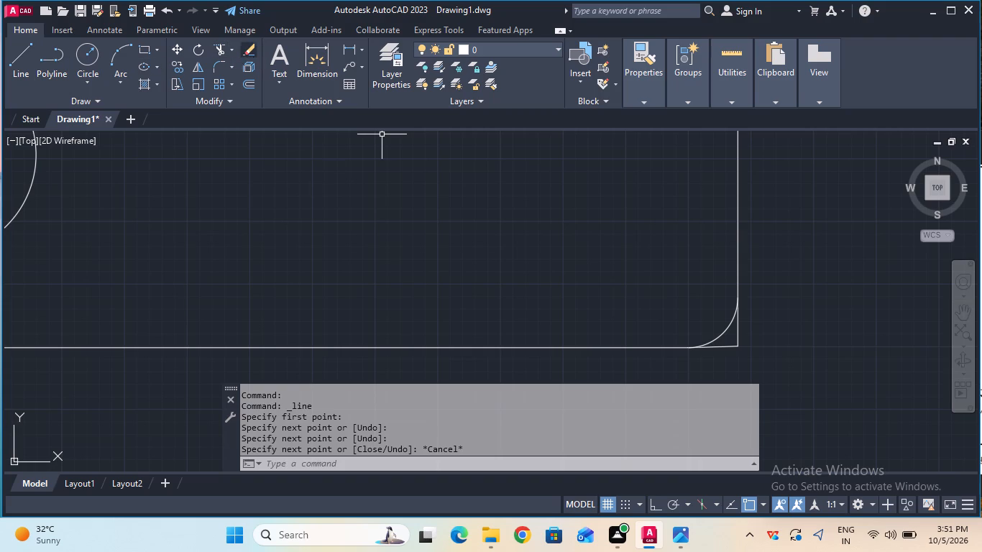
# Place a 37 mm horizontal linear dimension from the sharp corner outside the fillet back along the bottom edge, with its dimension line below.
pyautogui.keyDown('ctrl'); pyautogui.scroll(-1, 335, 186); pyautogui.keyUp('ctrl')
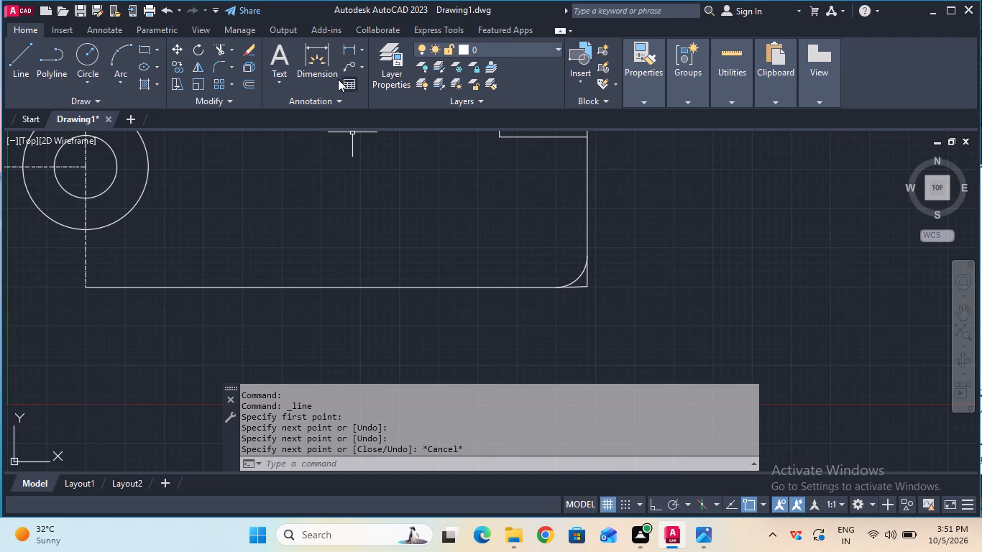
pyautogui.click(344, 48)
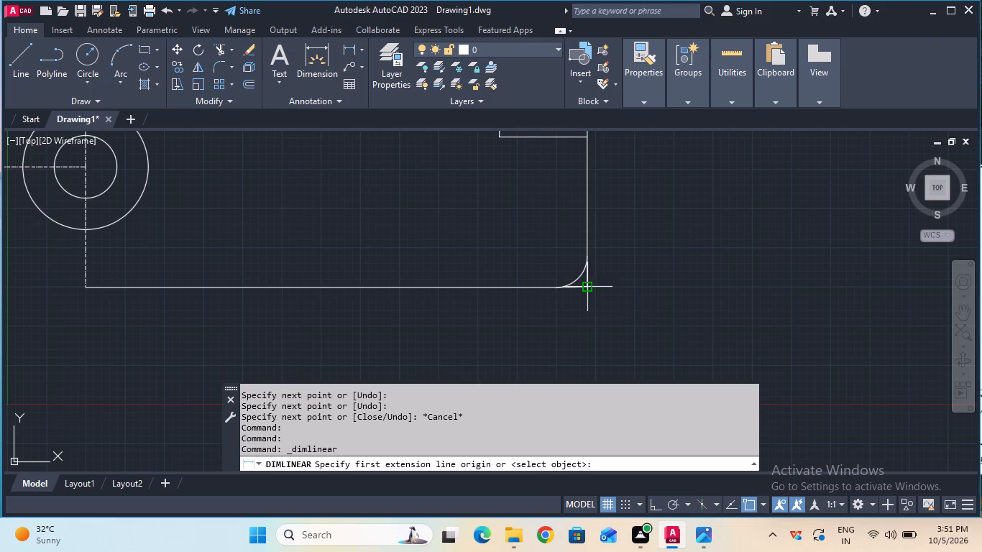
pyautogui.click(590, 287)
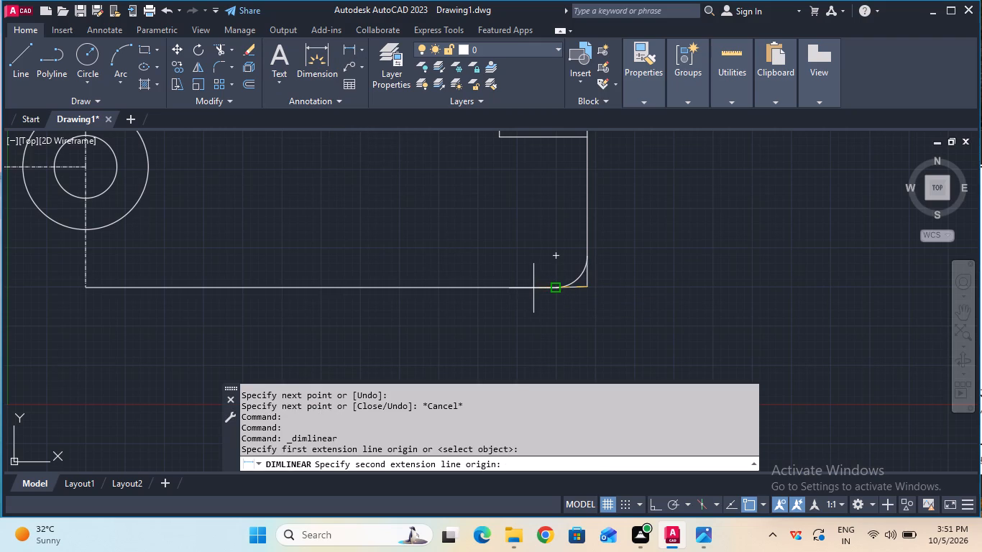
pyautogui.write('37')
pyautogui.press('Return')
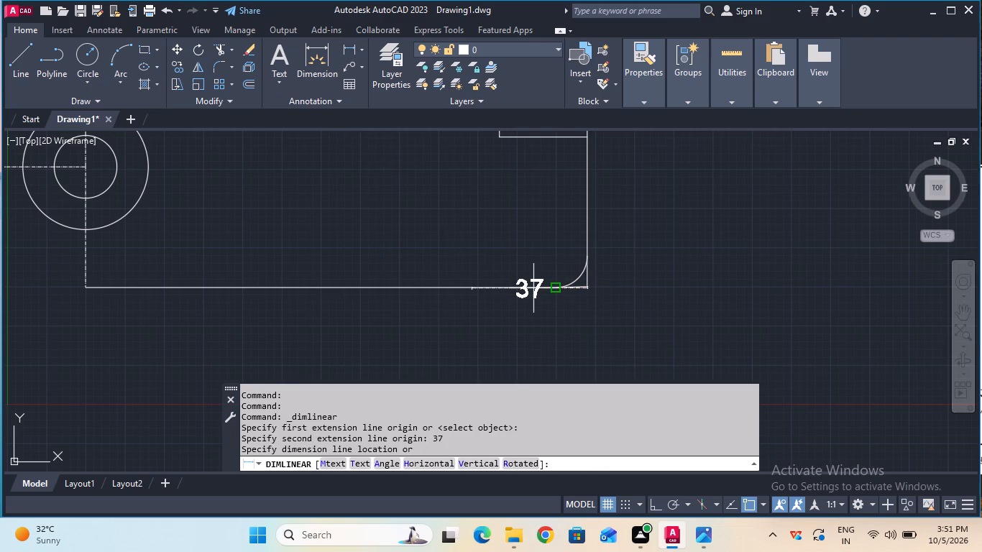
pyautogui.click(544, 340)
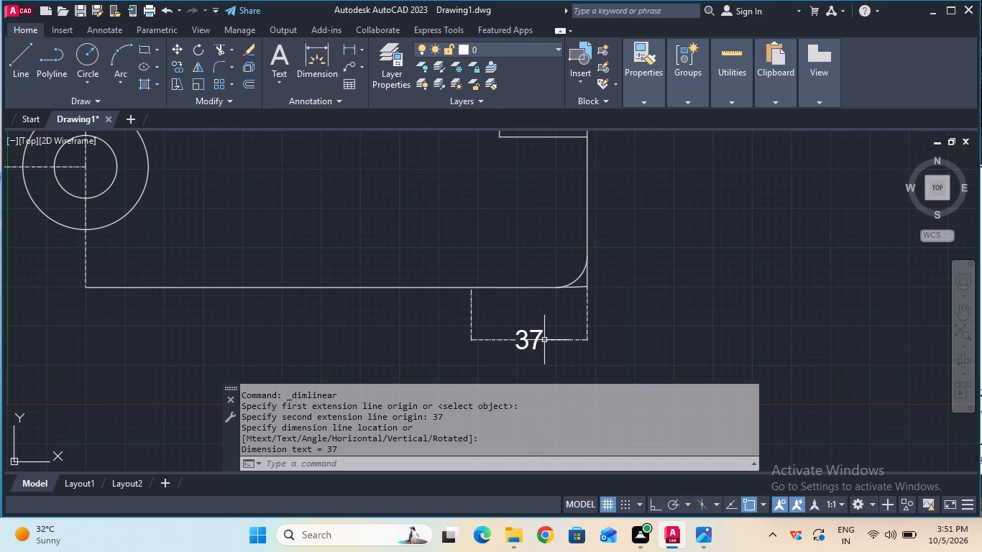
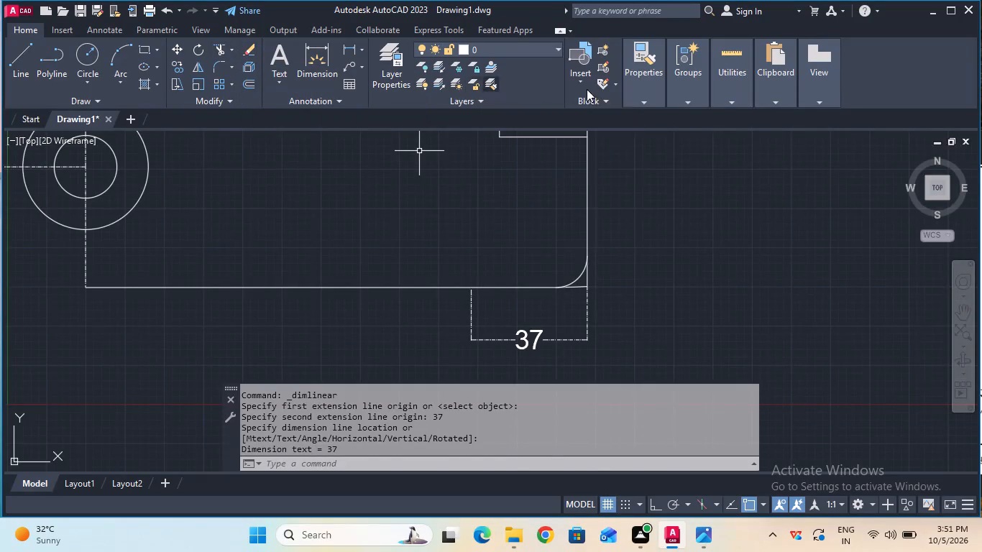
# Draw a short line along the inner extension line of the 37 mm dimension, from its midpoint up to the bottom edge.
pyautogui.click(638, 103)
pyautogui.click(638, 98)
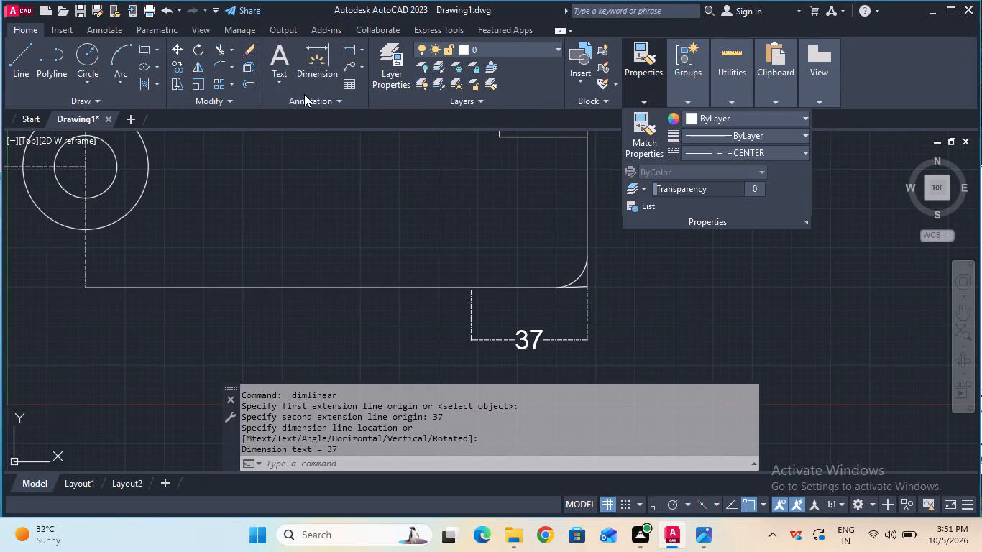
pyautogui.click(10, 55)
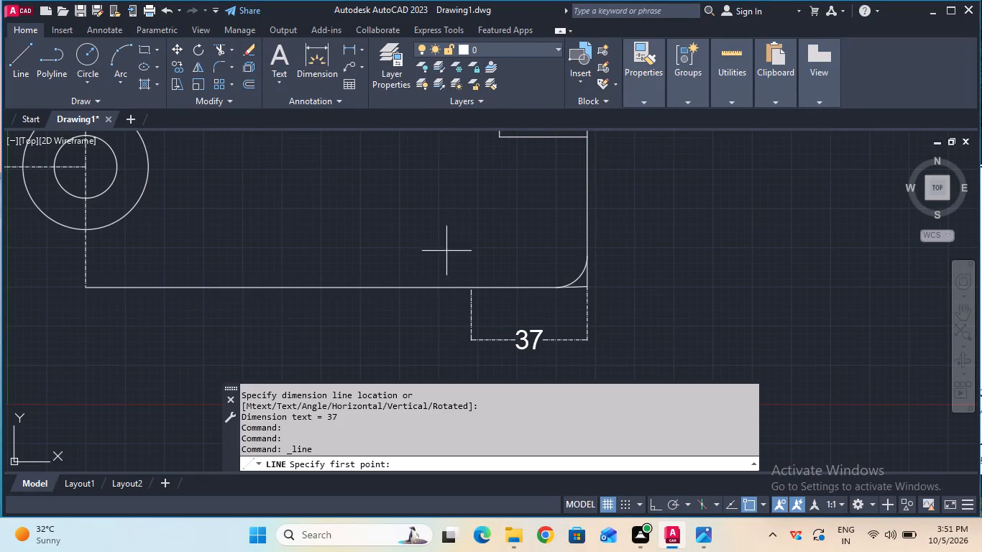
pyautogui.click(469, 313)
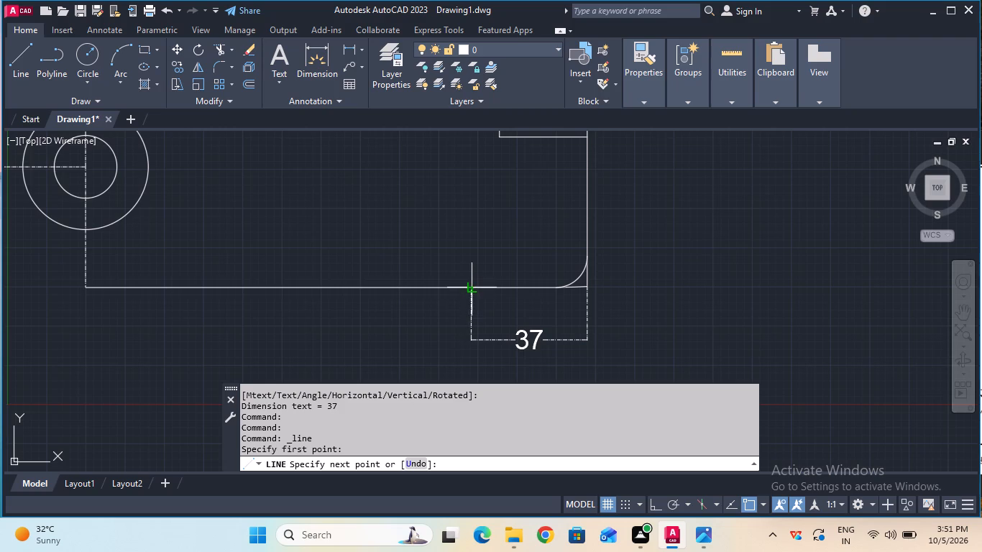
pyautogui.click(472, 290)
pyautogui.press('Escape')
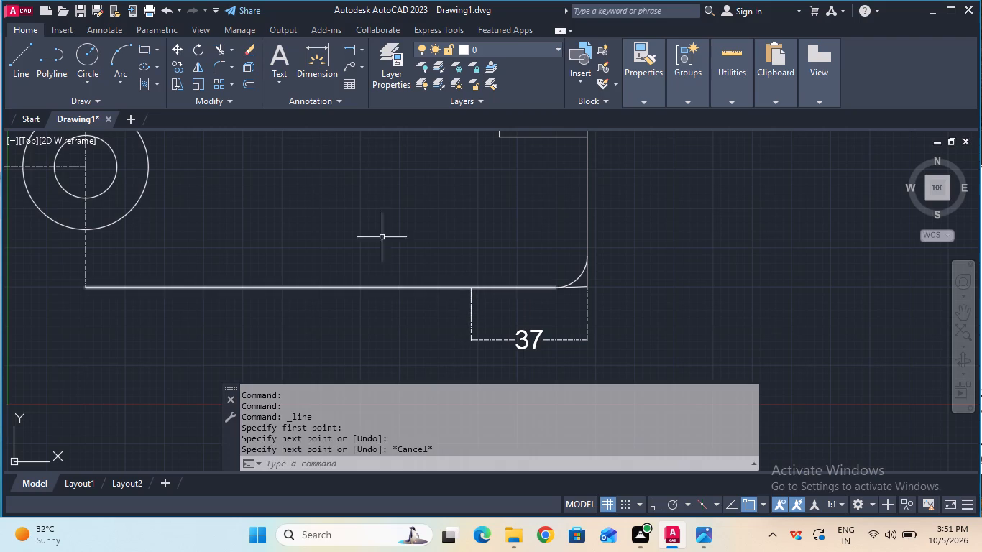
# With ortho on, draw a 38 mm vertical centre line upward from the bottom edge at the inner end of the 37 mm dimension.
pyautogui.click(23, 47)
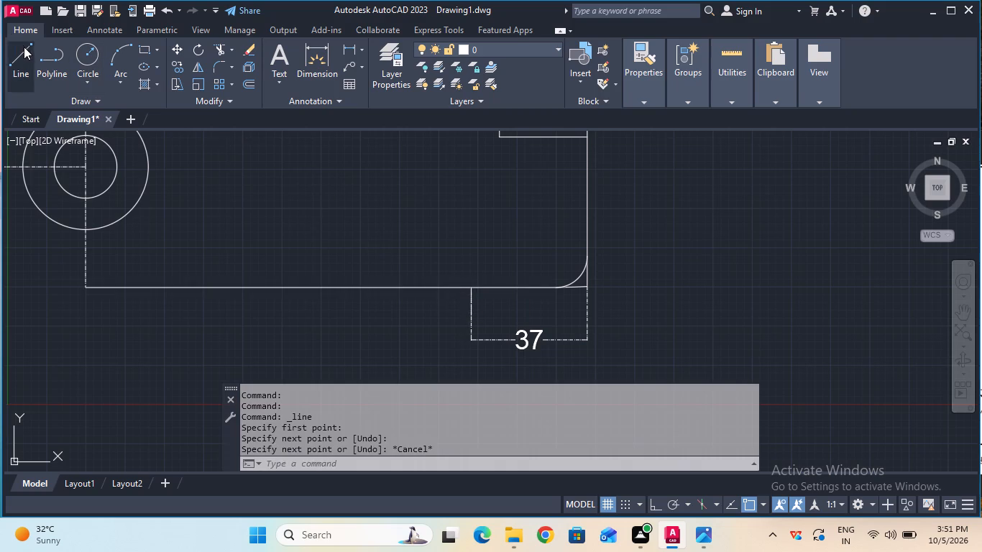
pyautogui.click(472, 286)
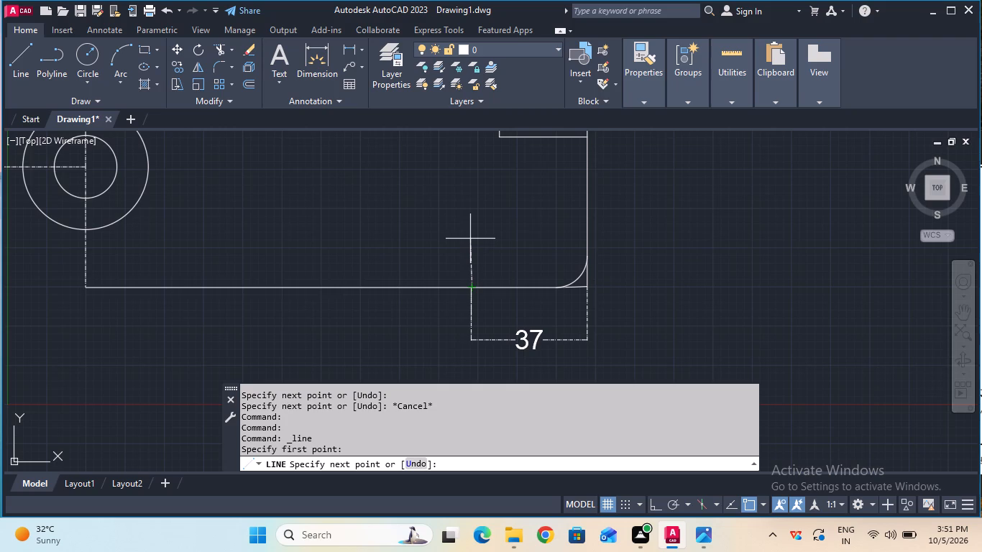
pyautogui.keyDown('ctrl'); pyautogui.scroll(-1, 470, 239); pyautogui.keyUp('ctrl')
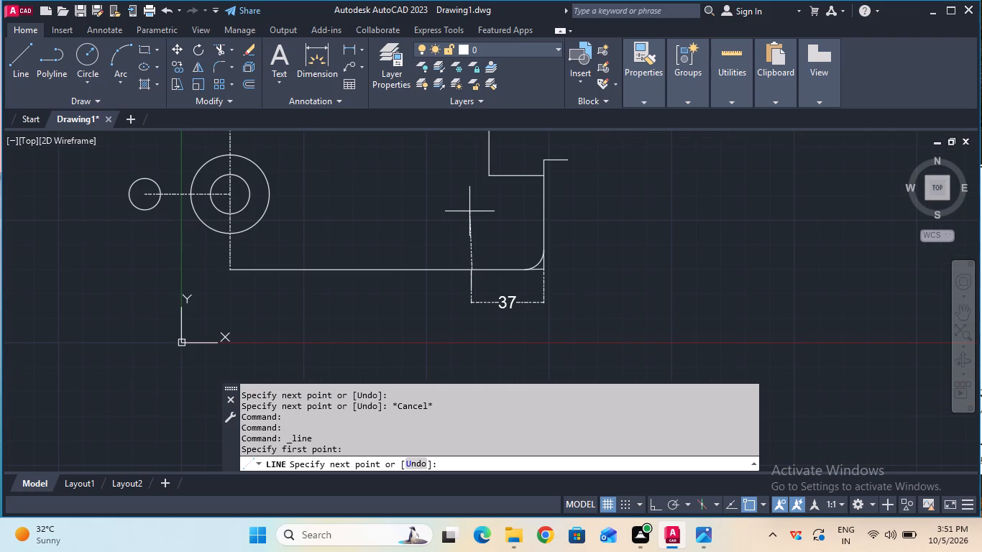
pyautogui.press('F8')
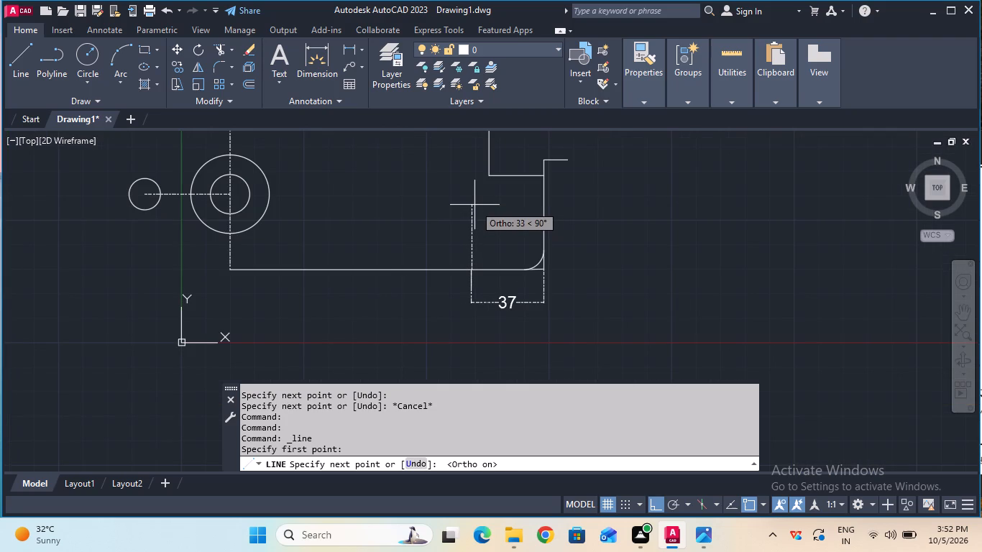
pyautogui.press('2')
pyautogui.press('BackSpace')
pyautogui.write('38')
pyautogui.press('Return')
pyautogui.press('Escape')
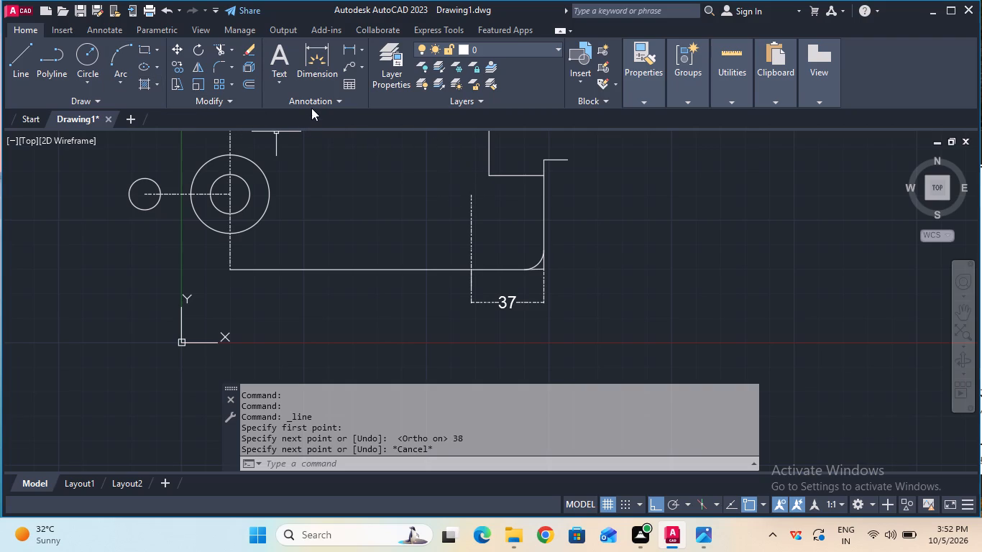
# Using the ByBlock linetype, draw a circle of radius 9 mm centred on the upper end of the 38 mm centre line.
pyautogui.click(627, 96)
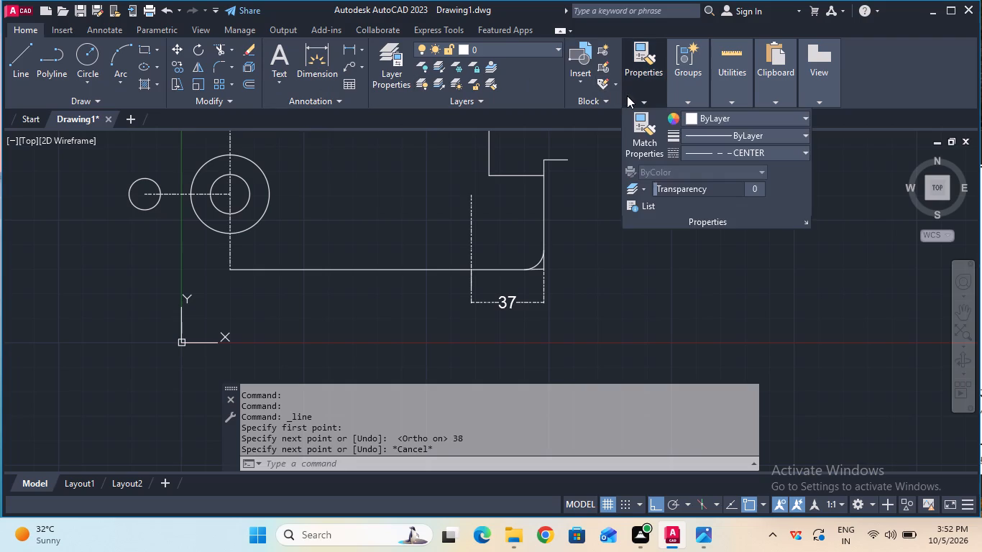
pyautogui.click(697, 155)
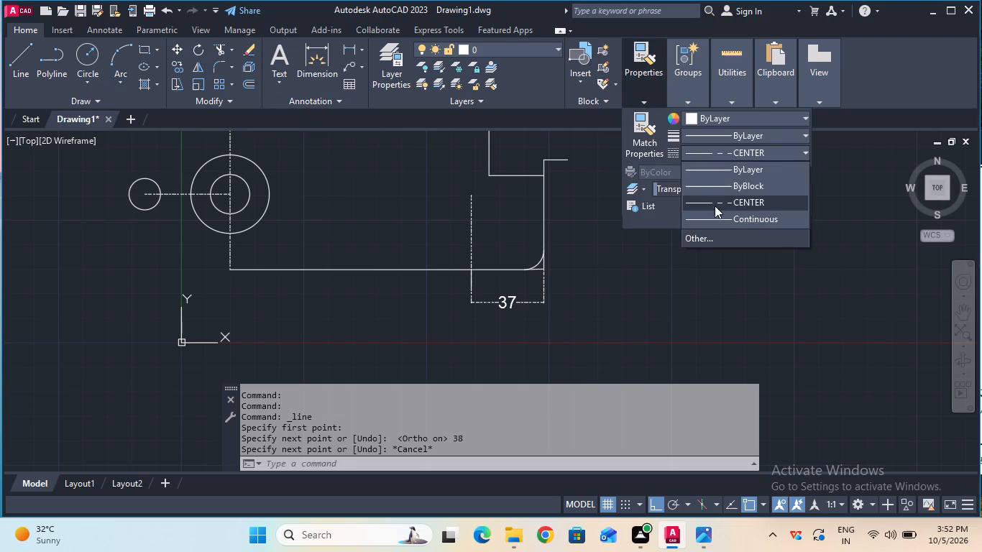
pyautogui.click(721, 190)
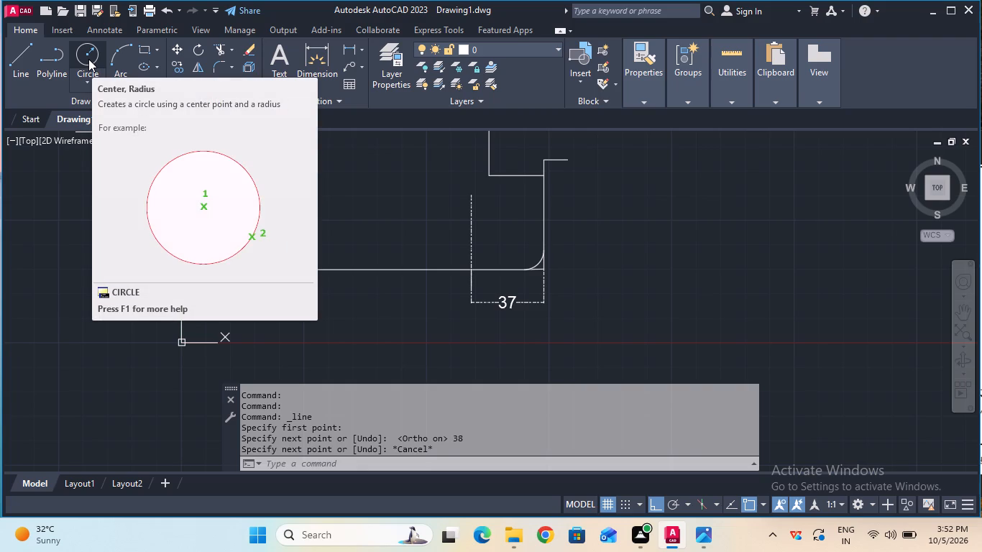
pyautogui.click(88, 59)
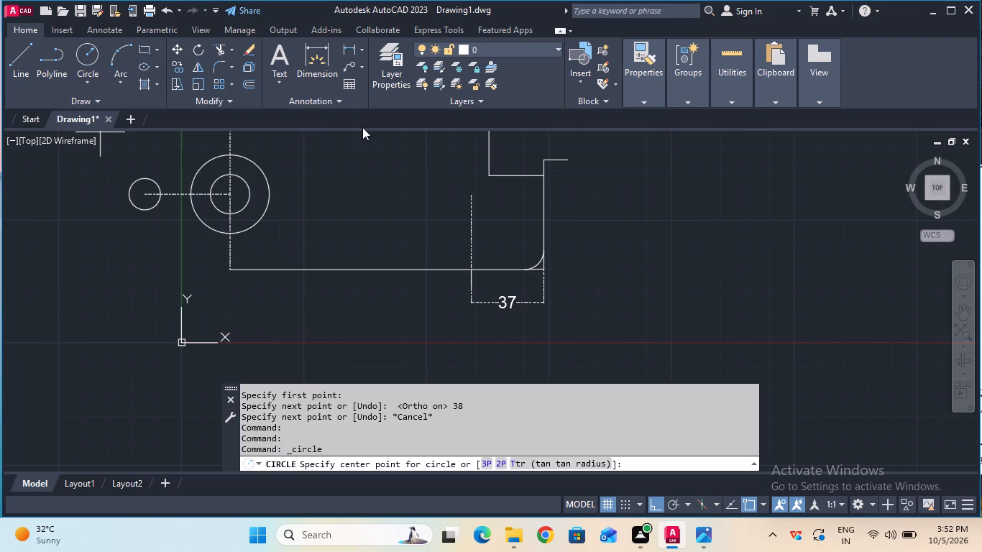
pyautogui.click(473, 192)
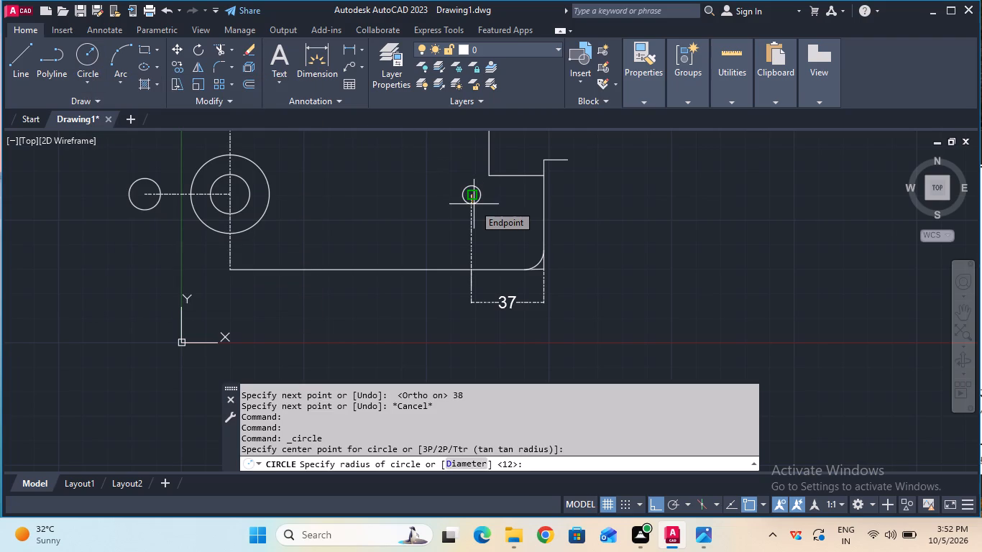
pyautogui.press('9')
pyautogui.press('Return')
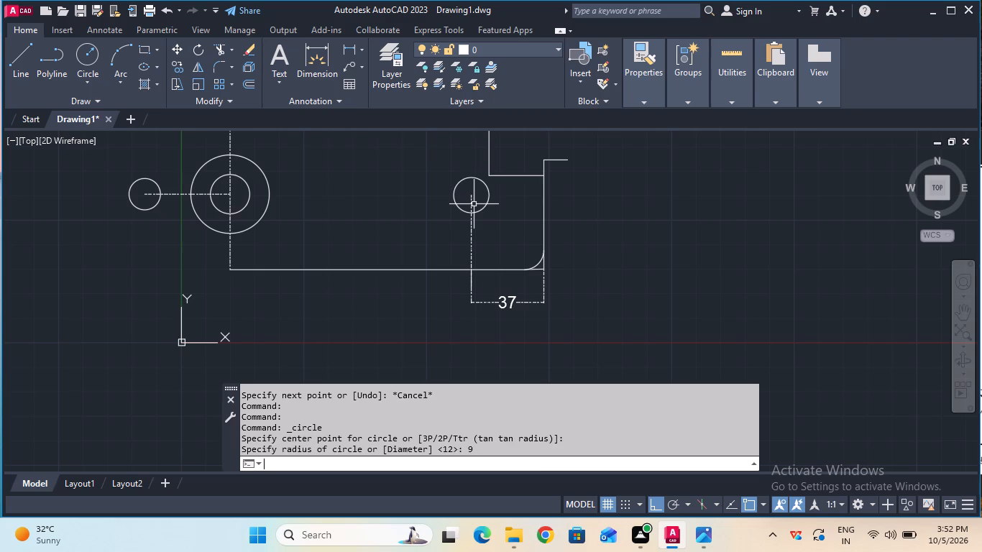
pyautogui.press('Escape')
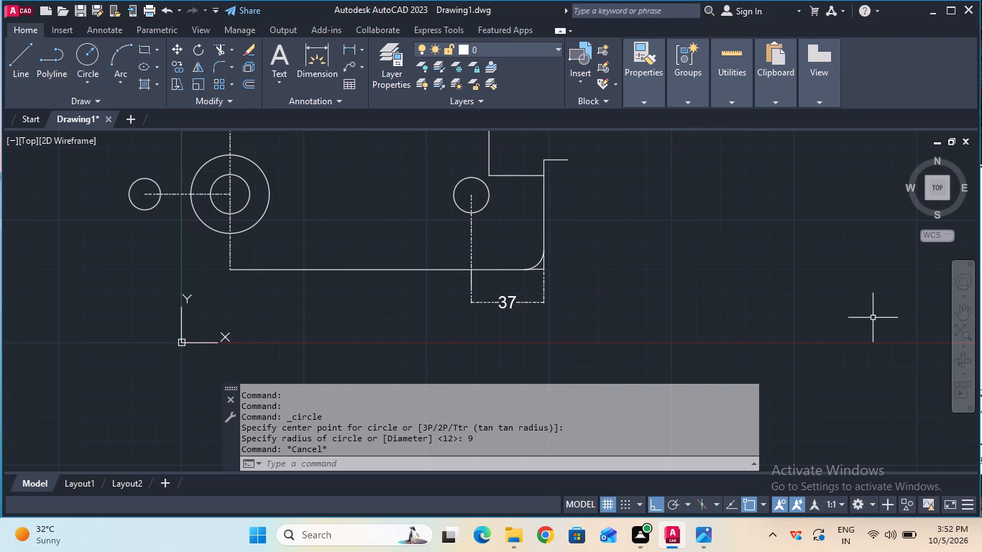
# Extend the vertical line of the step outline down to meet the 9 mm radius circle.
pyautogui.click(960, 316)
pyautogui.moveTo(674, 270); pyautogui.dragTo(707, 392)
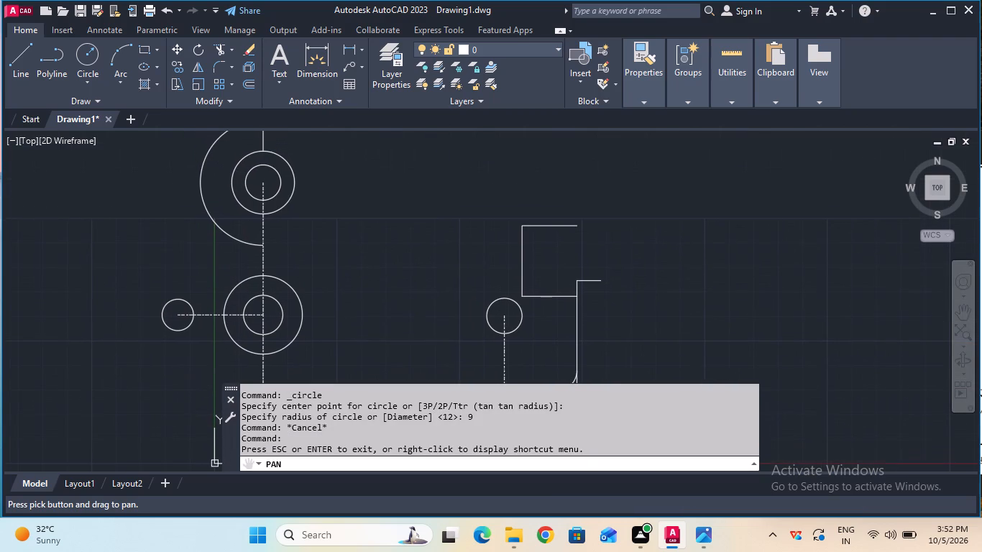
pyautogui.moveTo(707, 392); pyautogui.dragTo(705, 369)
pyautogui.press('Escape')
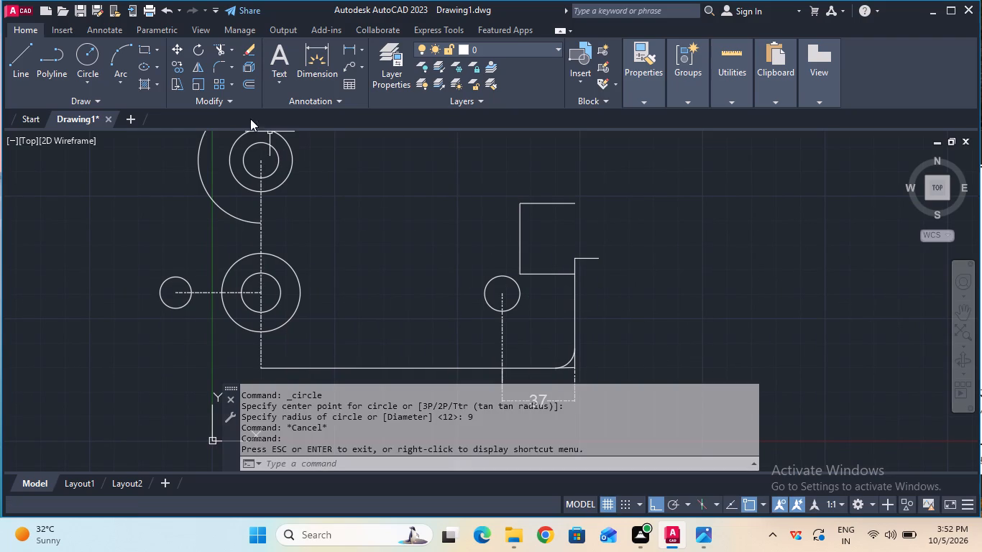
pyautogui.click(231, 52)
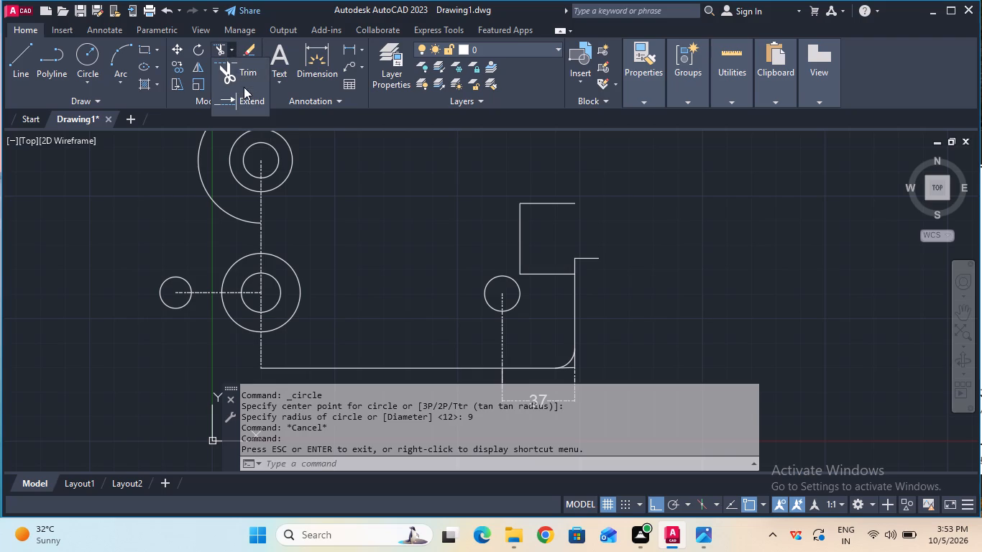
pyautogui.click(244, 96)
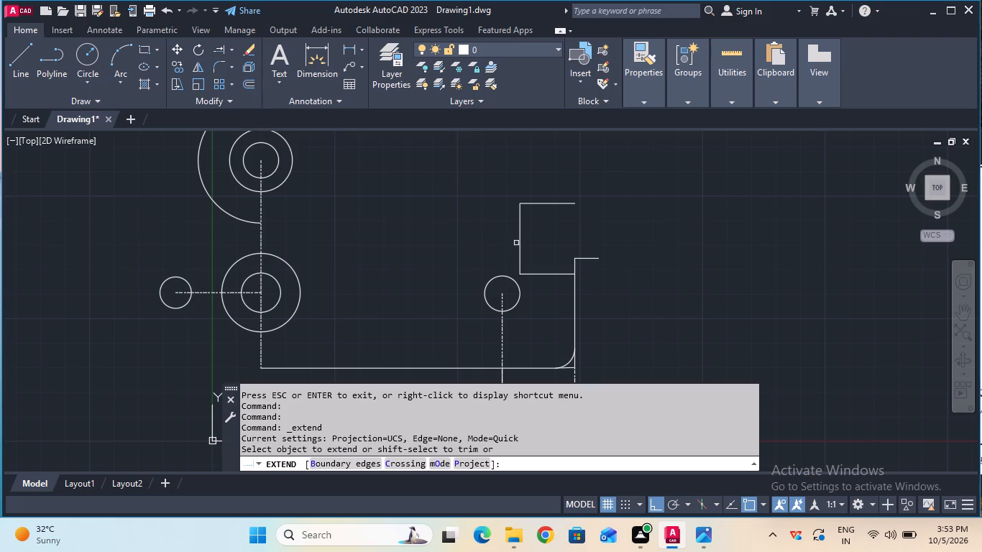
pyautogui.click(520, 246)
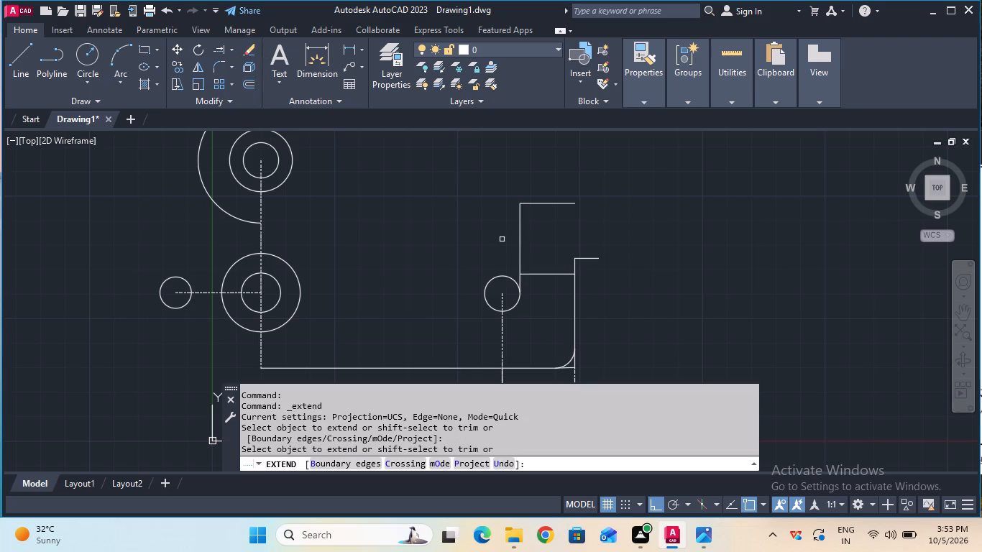
pyautogui.press('Escape')
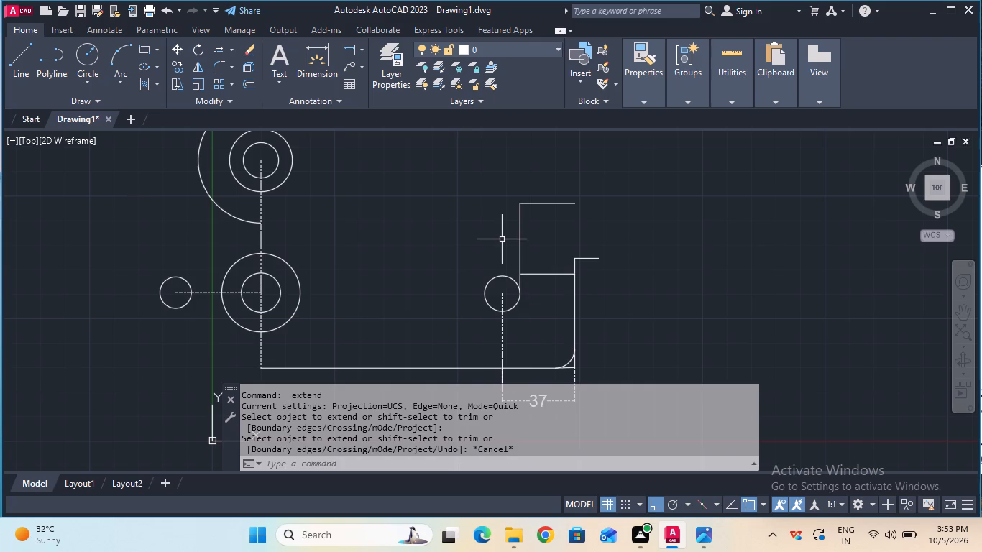
# Place an 88 mm horizontal linear dimension from the sharp bottom corner back along the bottom edge, with its dimension line below the 37 mm one.
pyautogui.doubleClick(960, 306)
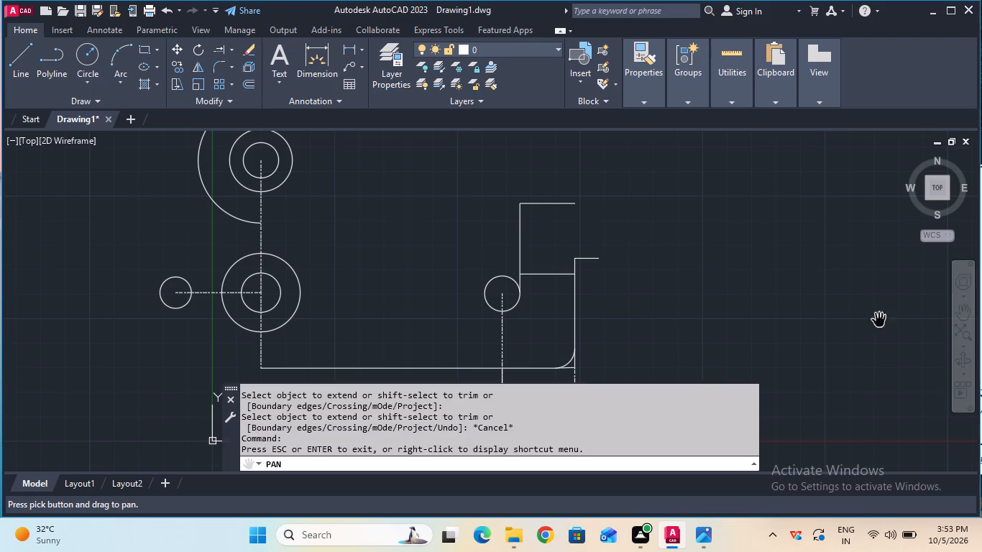
pyautogui.moveTo(791, 336); pyautogui.dragTo(807, 254)
pyautogui.press('Escape')
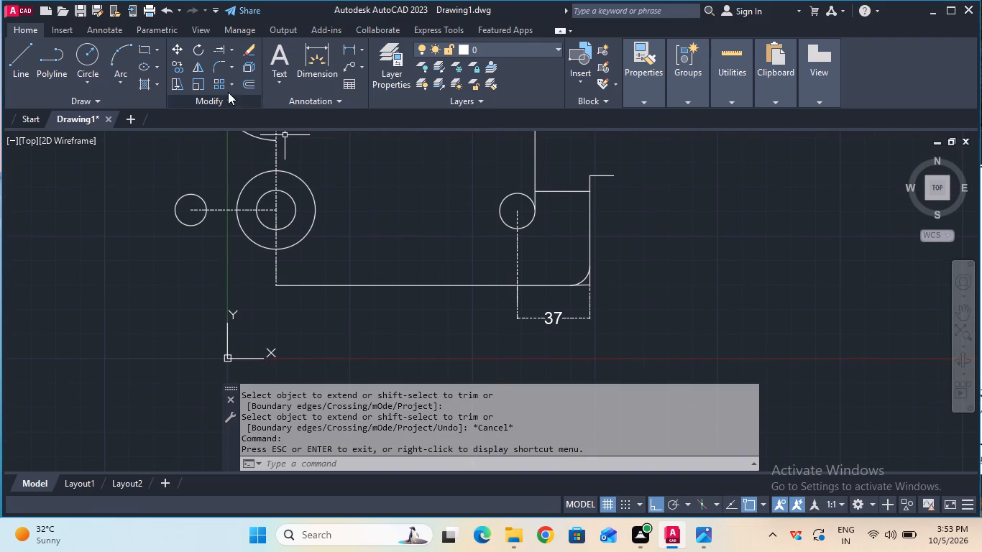
pyautogui.click(346, 53)
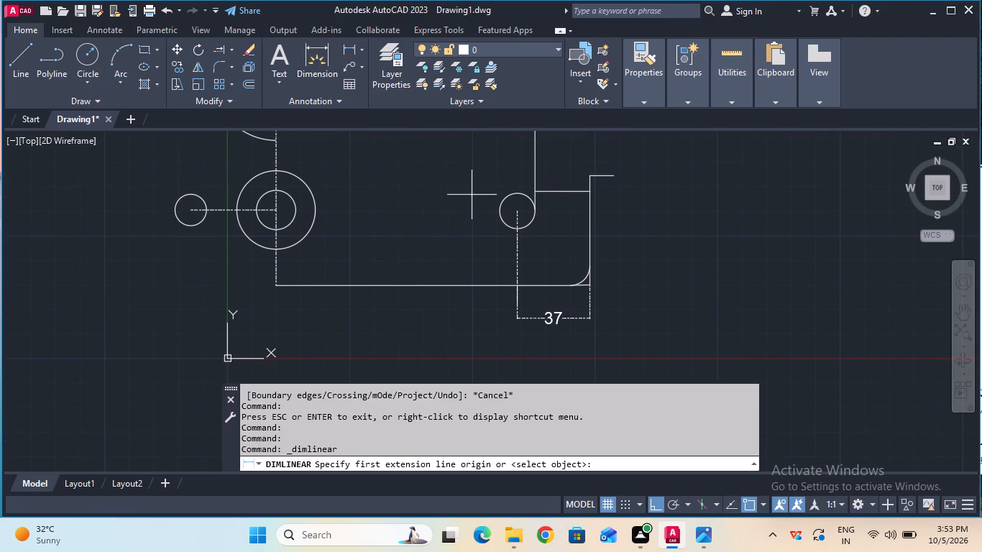
pyautogui.click(587, 287)
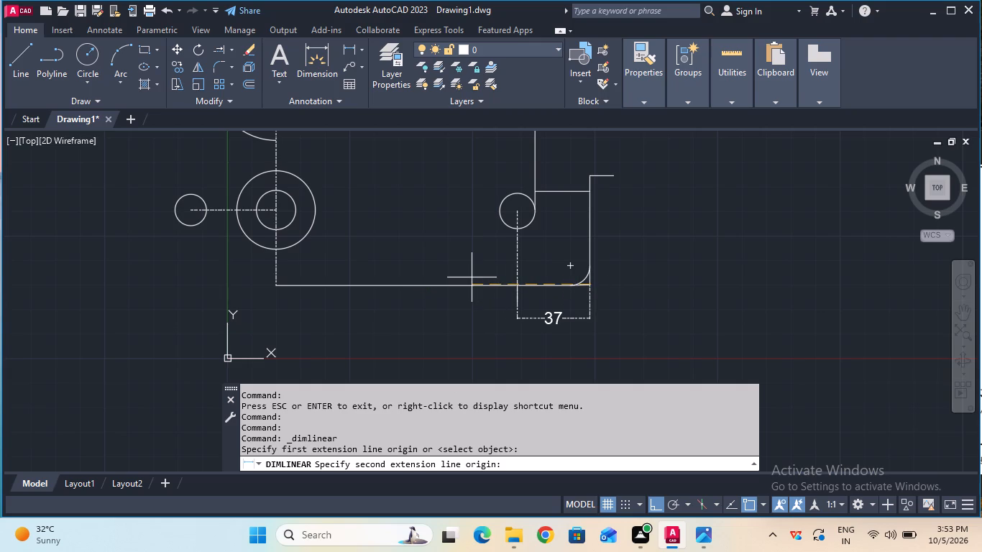
pyautogui.write('88')
pyautogui.press('Return')
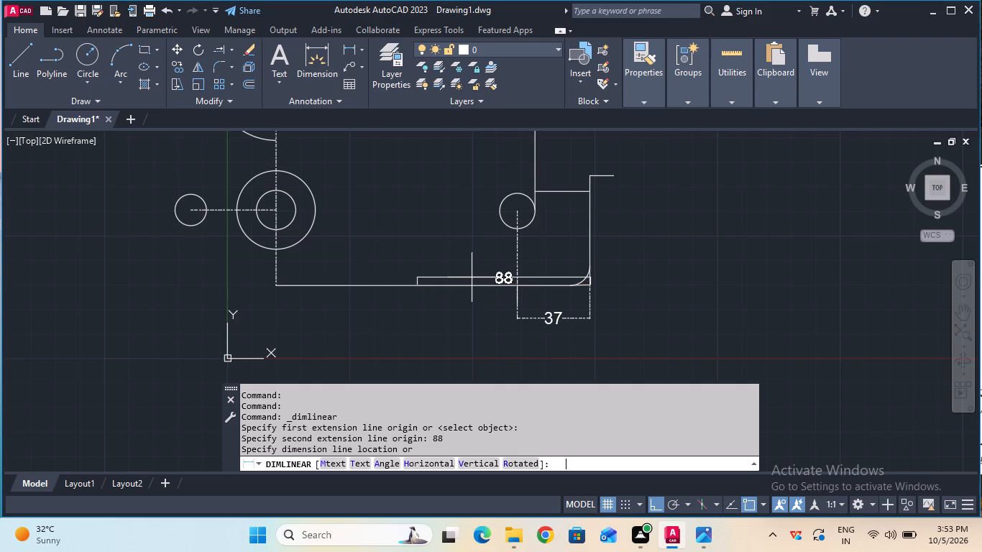
pyautogui.click(477, 342)
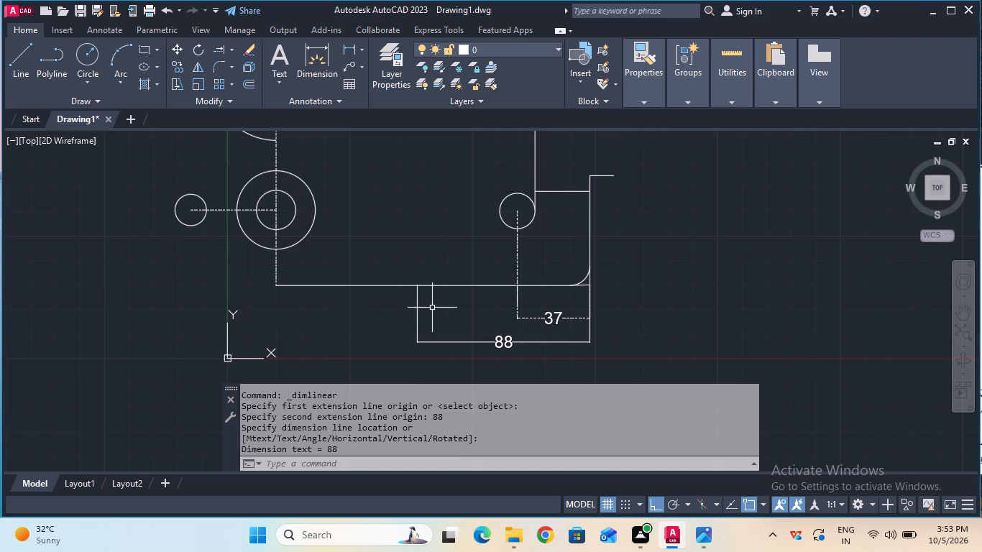
# Using the CENTER linetype, draw a 75 mm vertical line upward from the bottom edge at the inner end of the 88 mm dimension.
pyautogui.click(641, 103)
pyautogui.doubleClick(704, 148)
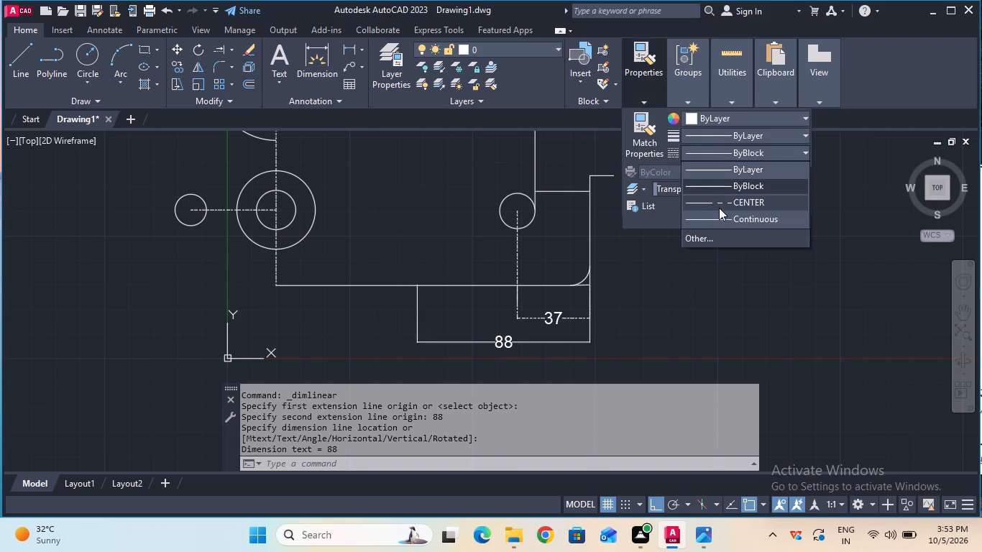
pyautogui.click(720, 210)
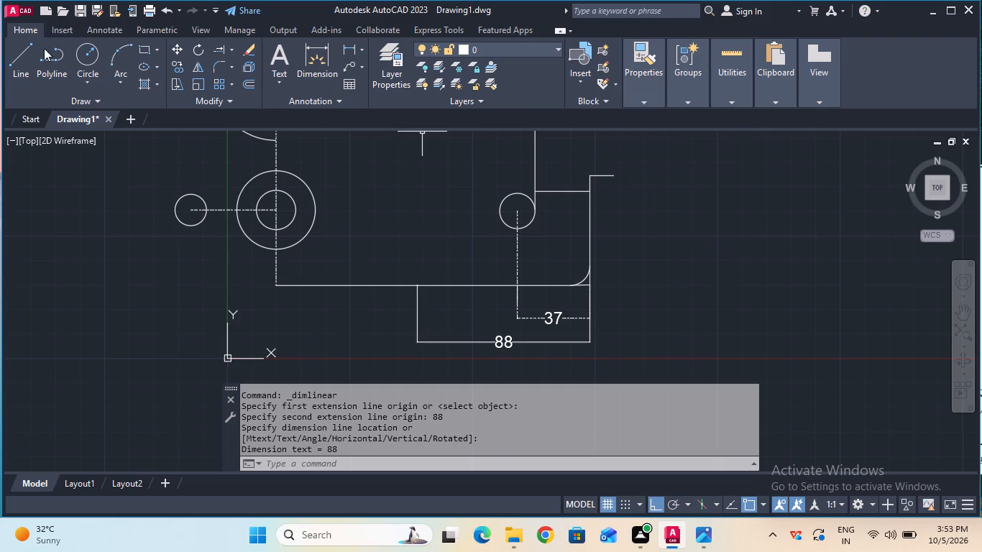
pyautogui.click(17, 53)
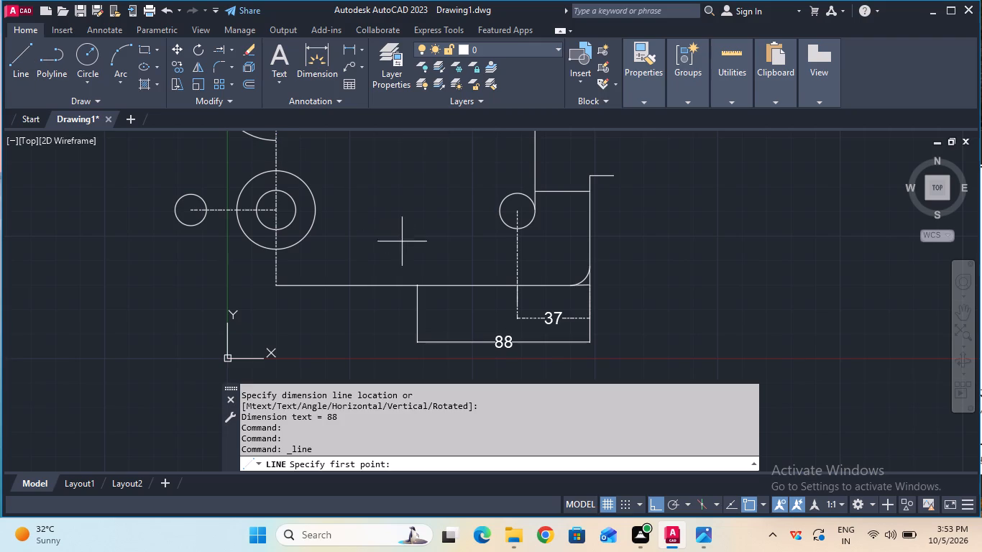
pyautogui.click(413, 285)
pyautogui.write('75')
pyautogui.press('Return')
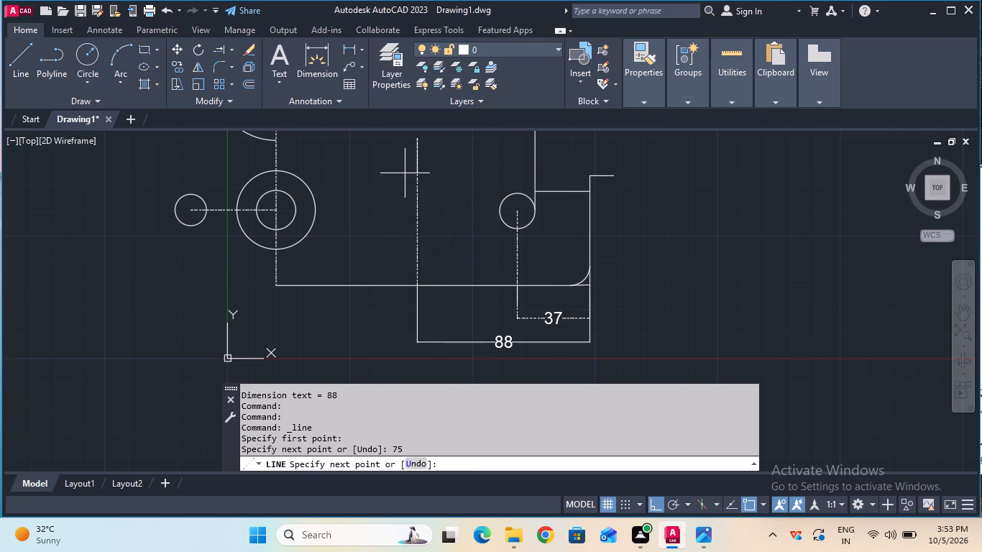
# Using the ByBlock linetype, draw a circle of radius 8 mm centred on the upper end of the 75 mm centre line.
pyautogui.keyDown('ctrl'); pyautogui.scroll(-1, 405, 173); pyautogui.keyUp('ctrl')
pyautogui.press('Escape')
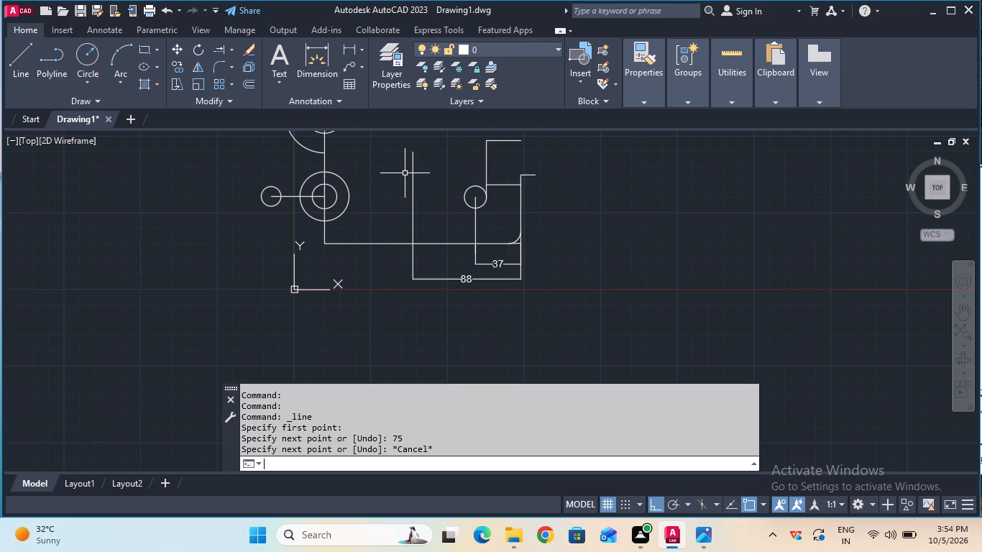
pyautogui.press('Escape')
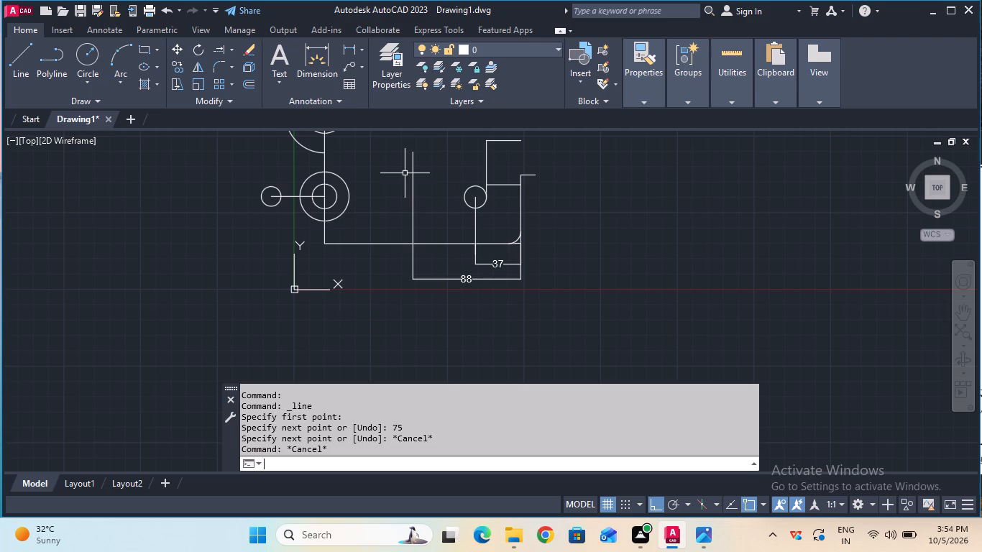
pyautogui.click(659, 106)
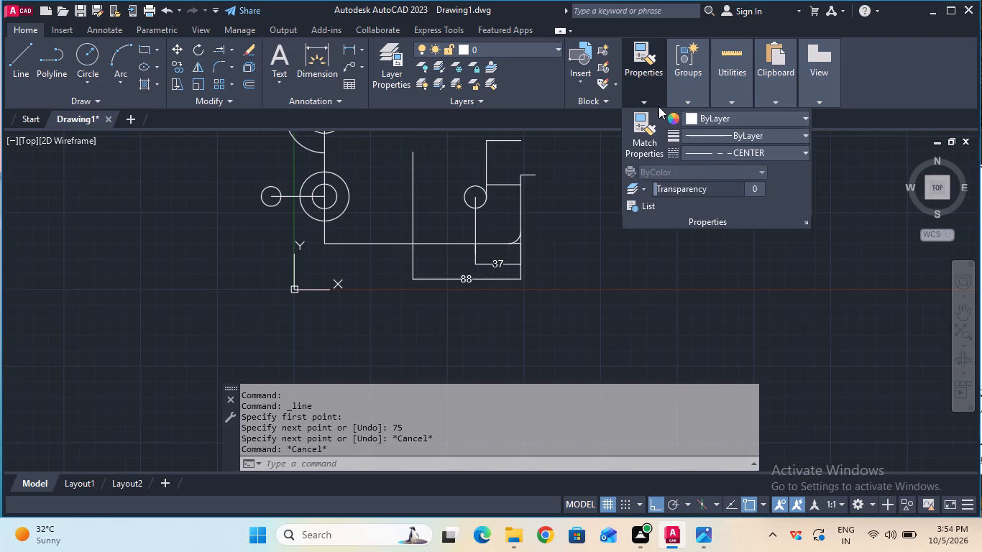
pyautogui.click(710, 157)
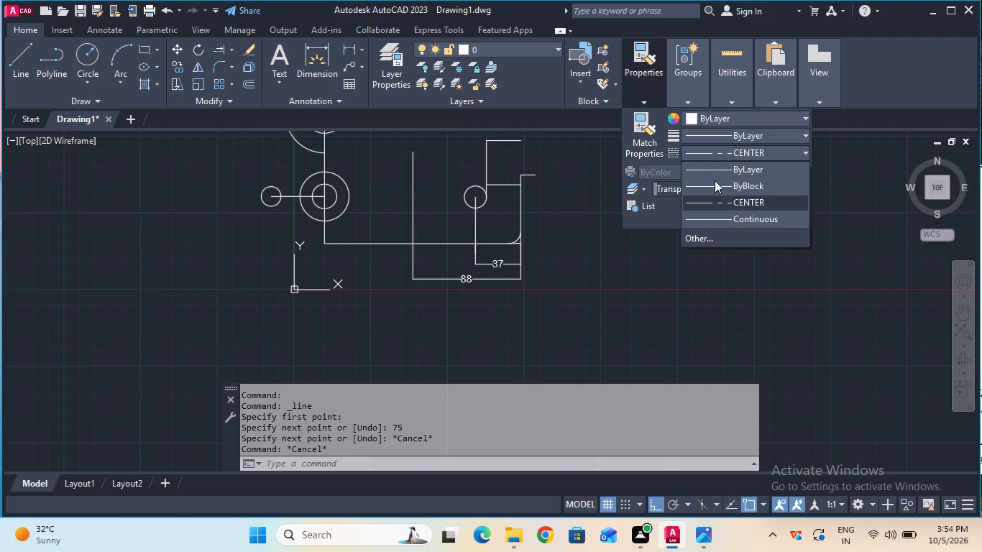
pyautogui.click(717, 190)
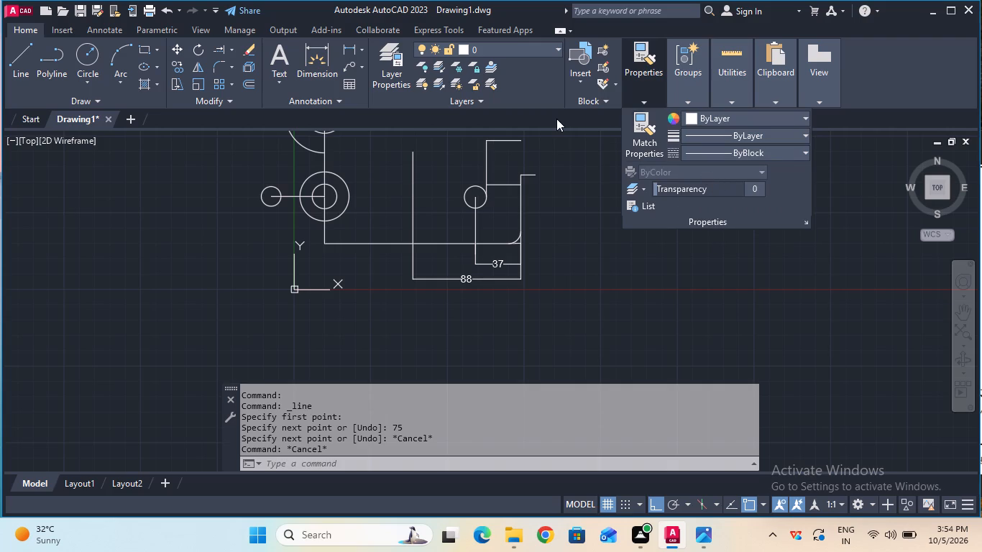
pyautogui.click(83, 51)
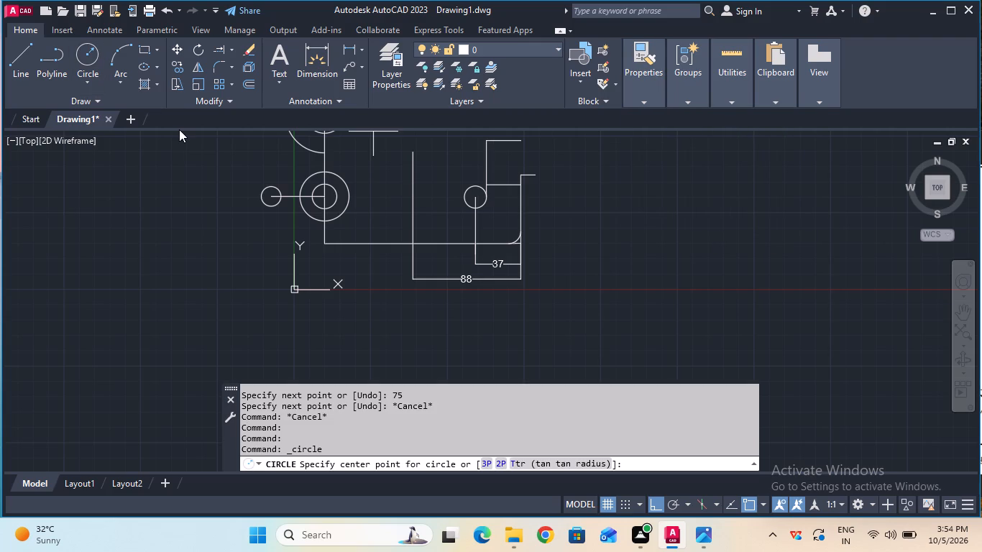
pyautogui.click(410, 154)
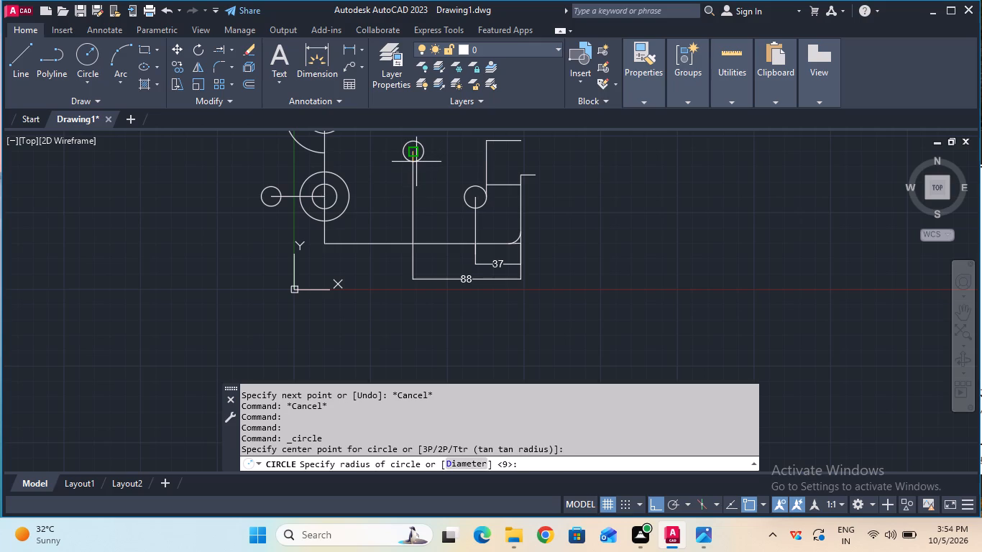
pyautogui.press('8')
pyautogui.press('Return')
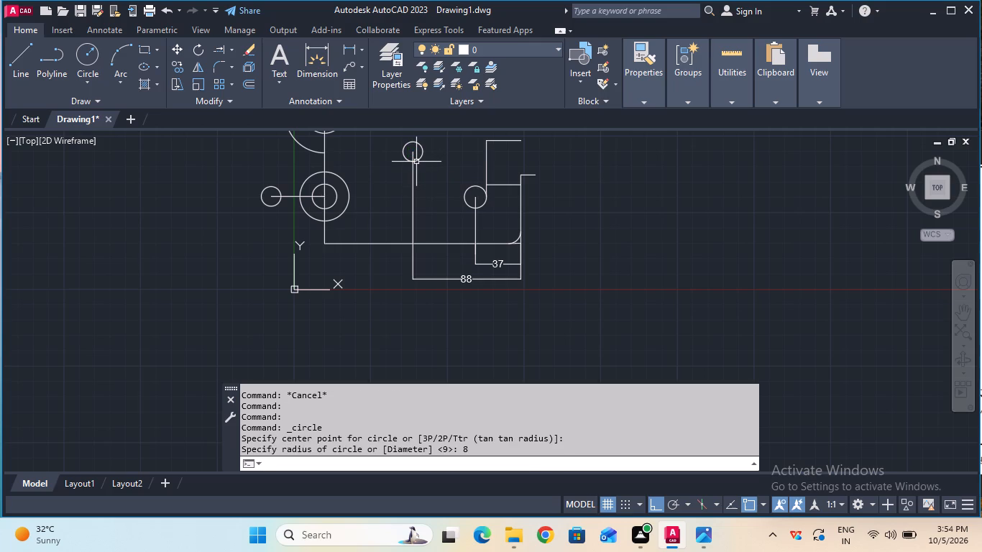
pyautogui.press('Escape')
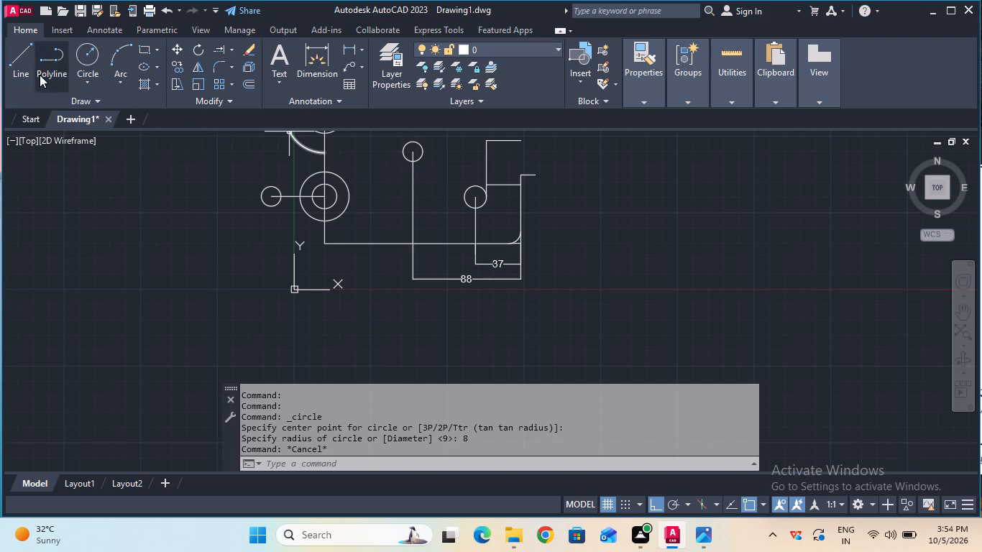
# With Ortho off, draw a line tangent to the lower-left sides of the 9 mm and 8 mm radius circles.
pyautogui.press('F8')
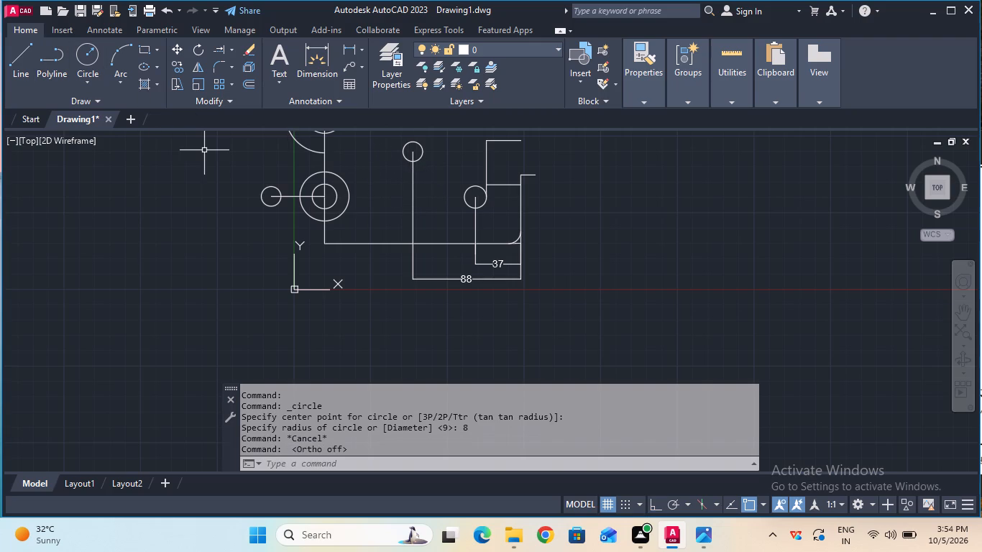
pyautogui.click(16, 78)
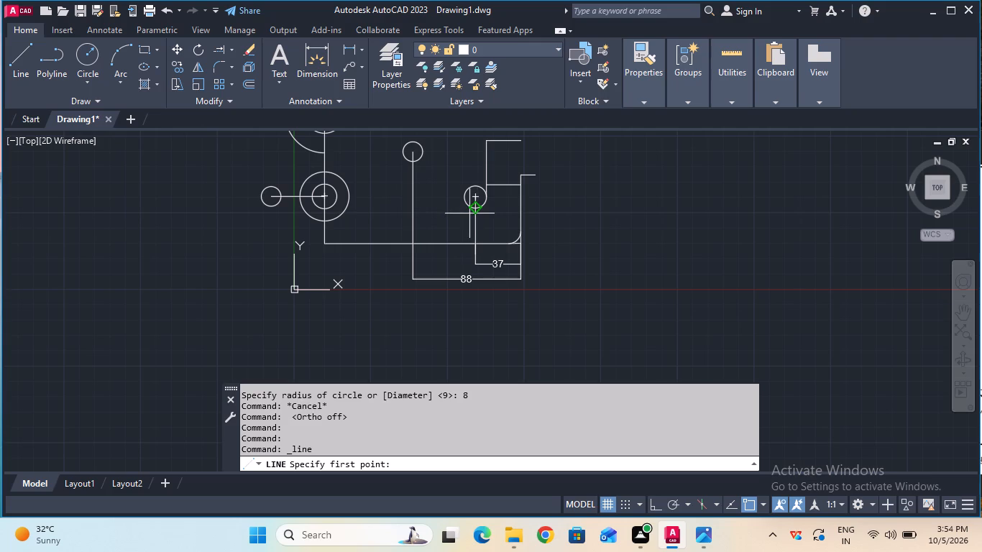
pyautogui.press('Escape')
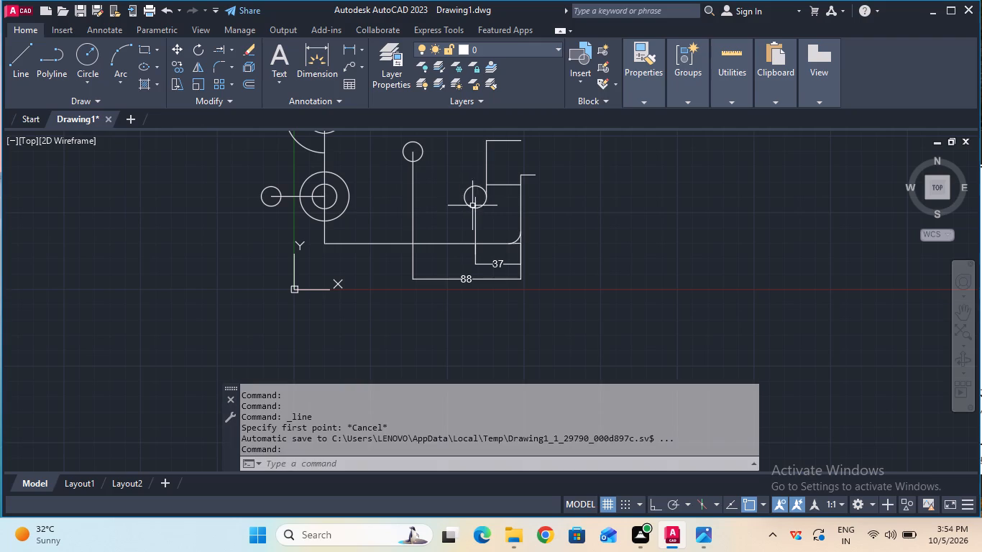
pyautogui.click(965, 308)
pyautogui.moveTo(530, 213); pyautogui.dragTo(574, 294)
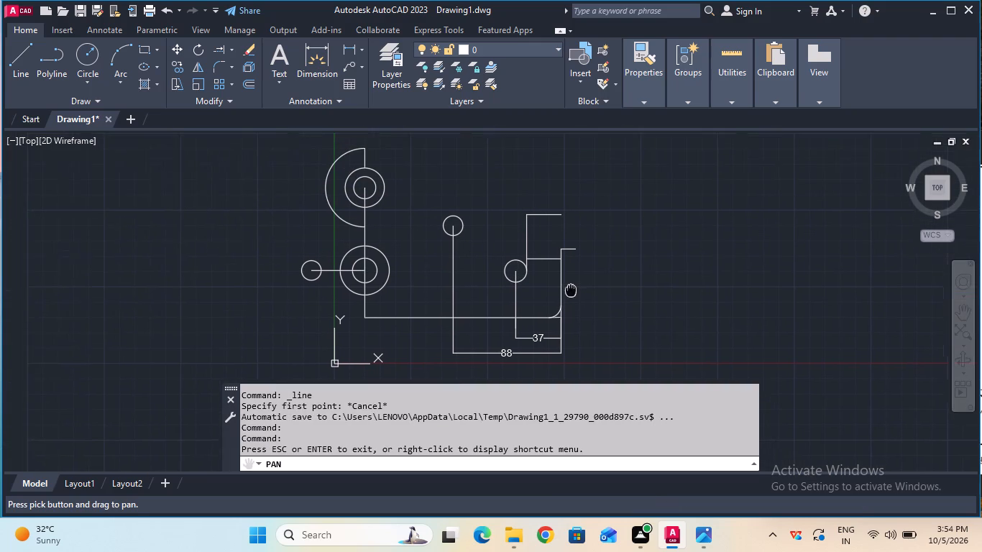
pyautogui.moveTo(574, 294); pyautogui.dragTo(574, 294)
pyautogui.press('Escape')
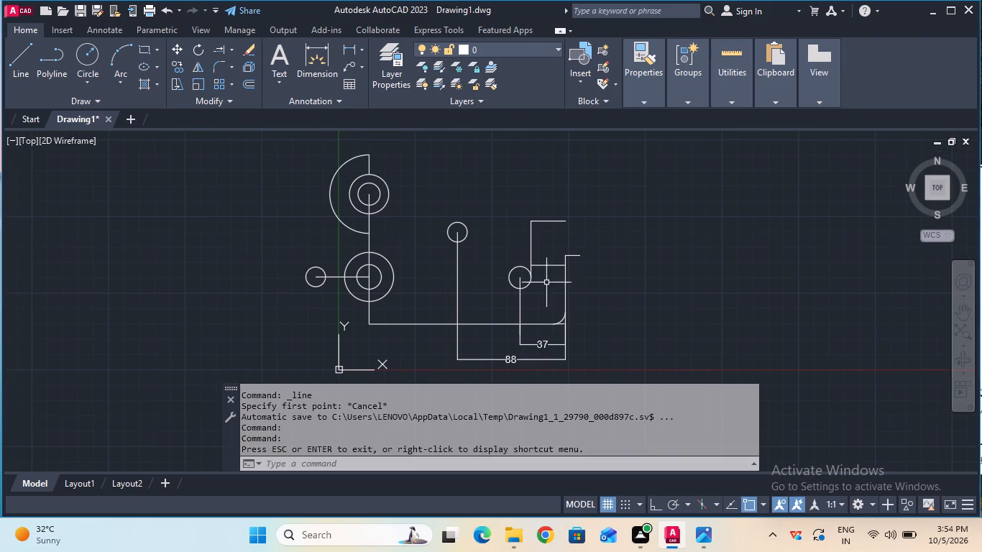
pyautogui.press('l')
pyautogui.press('Return')
pyautogui.write('tan')
pyautogui.press('Return')
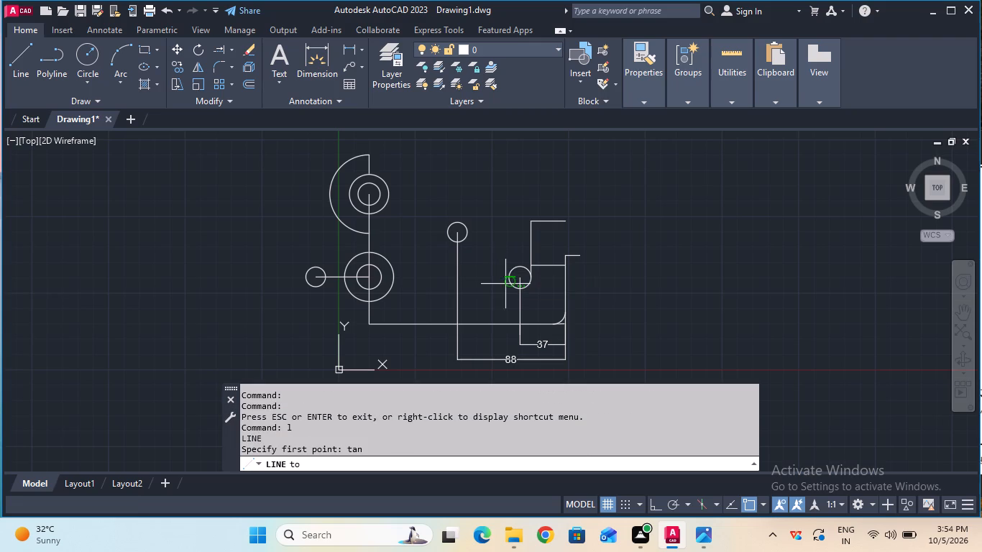
pyautogui.click(510, 283)
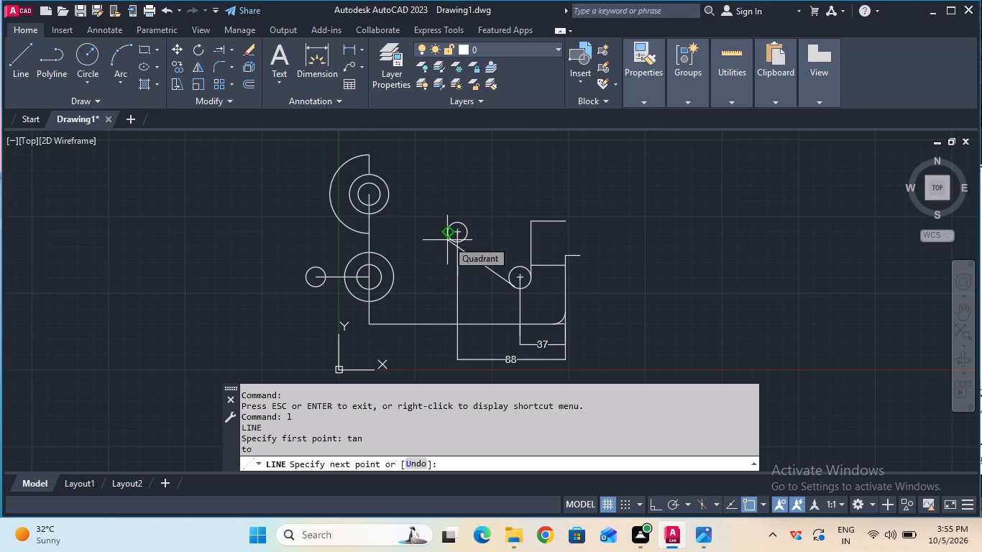
pyautogui.write('tan')
pyautogui.press('Return')
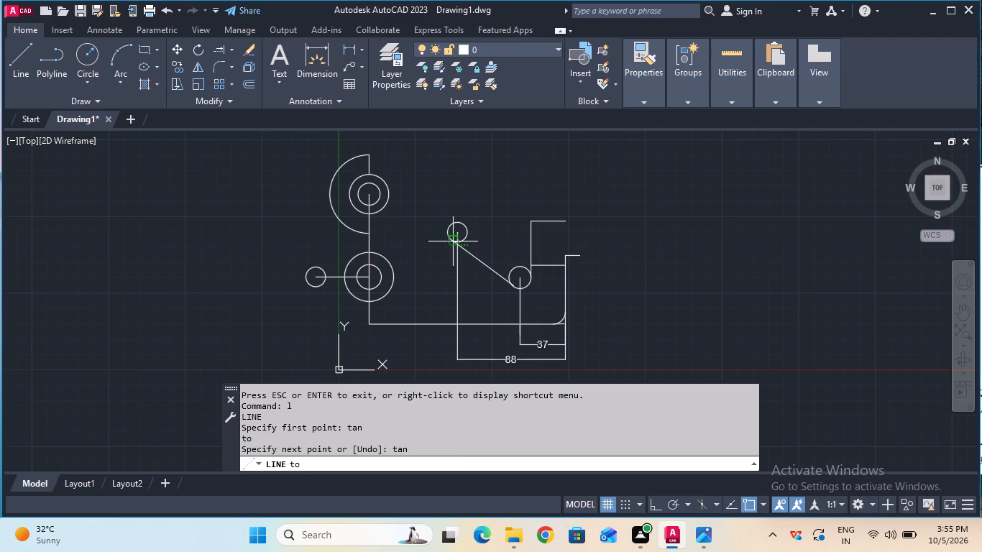
pyautogui.click(450, 239)
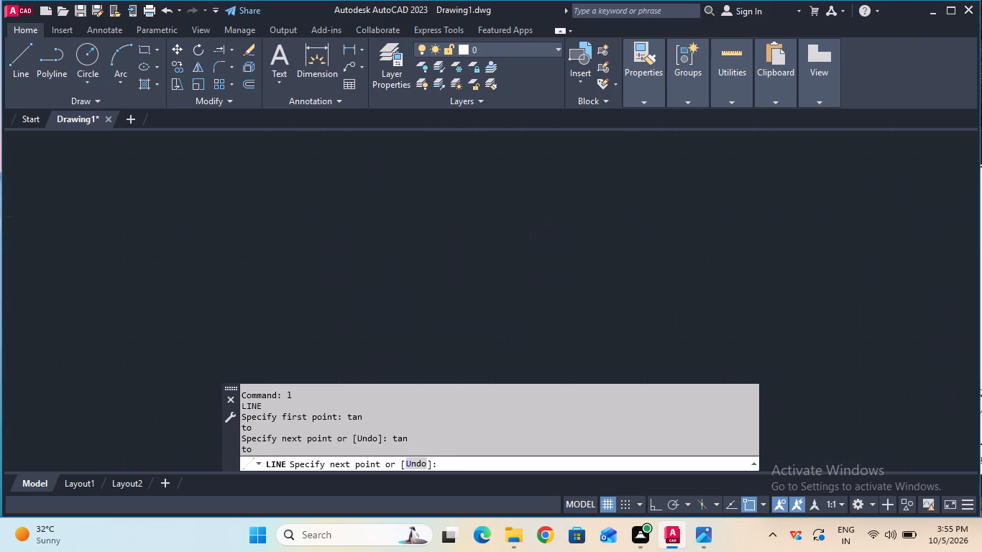
pyautogui.press('Escape')
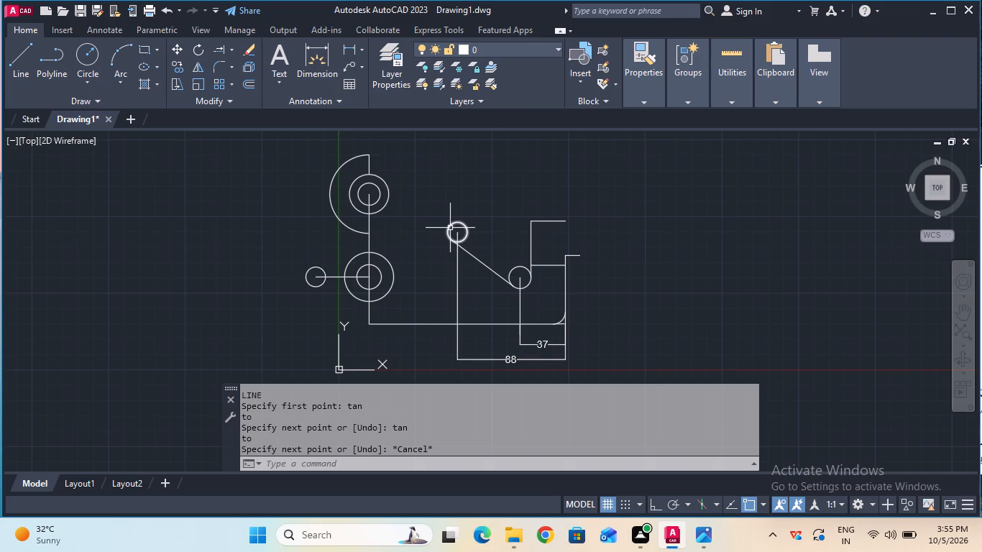
# Trim the upper arc of the 9 mm radius circle between the tangent line and the vertical step line.
pyautogui.click(229, 45)
pyautogui.click(239, 64)
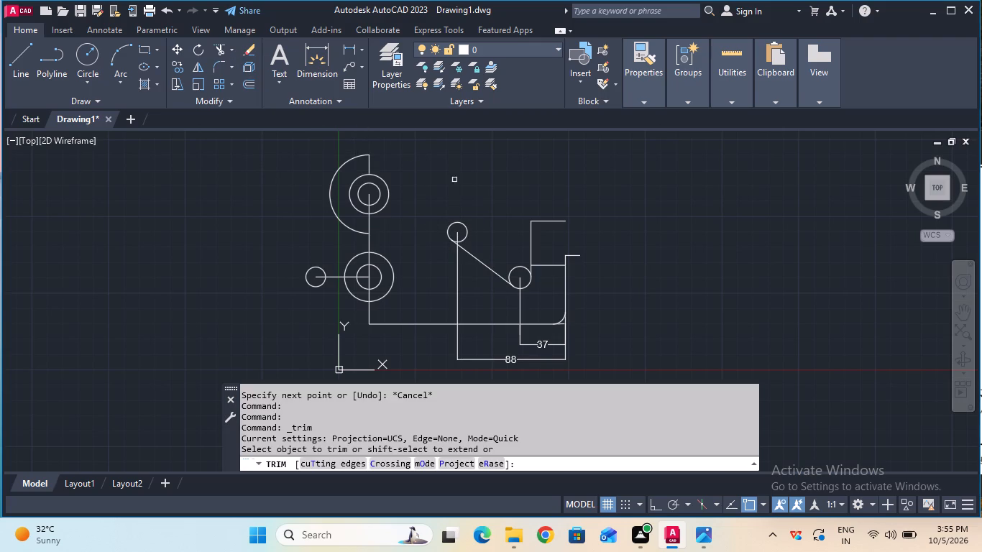
pyautogui.click(513, 267)
pyautogui.press('Escape')
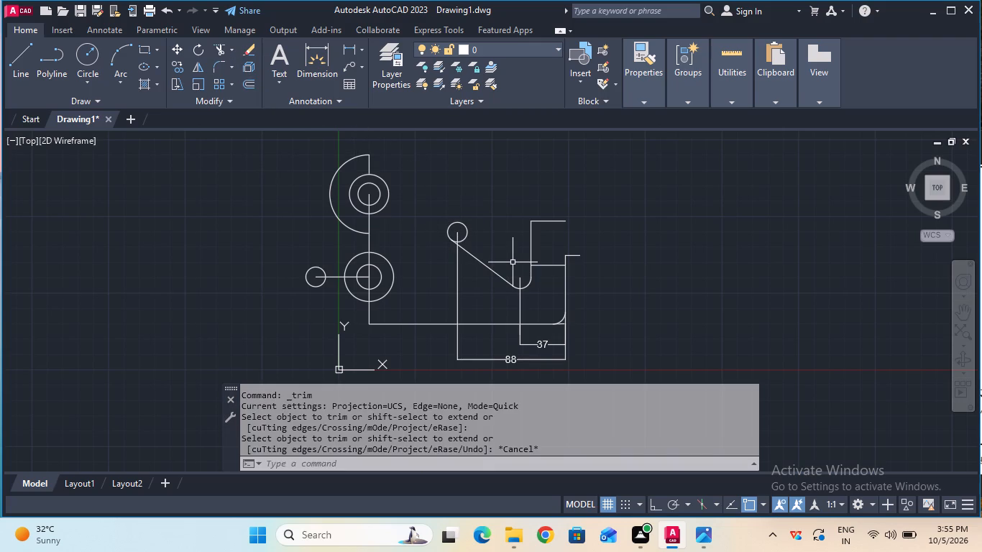
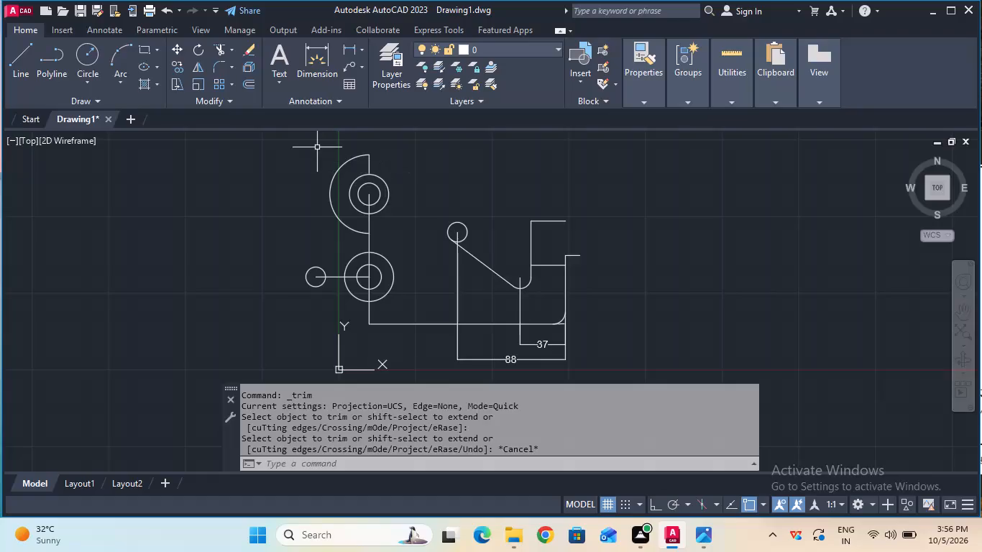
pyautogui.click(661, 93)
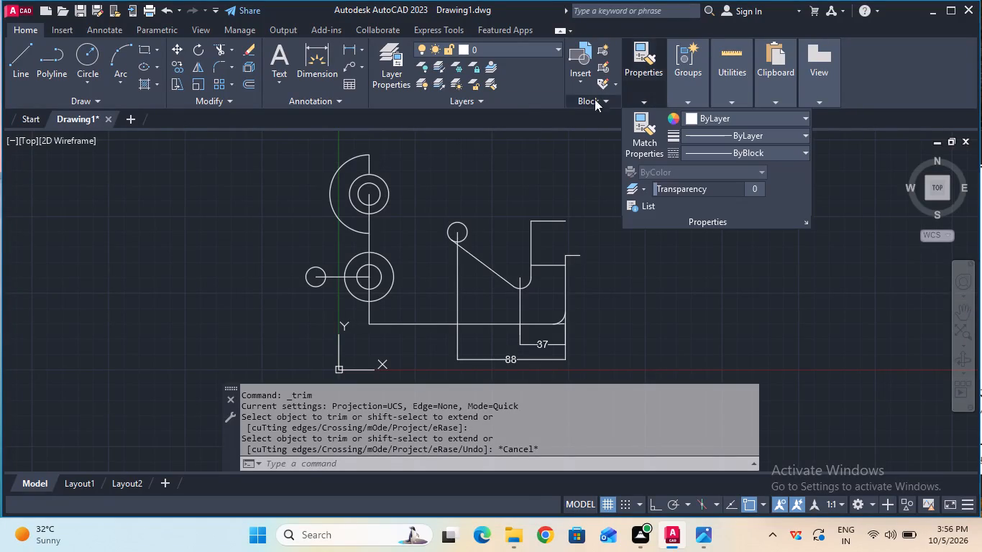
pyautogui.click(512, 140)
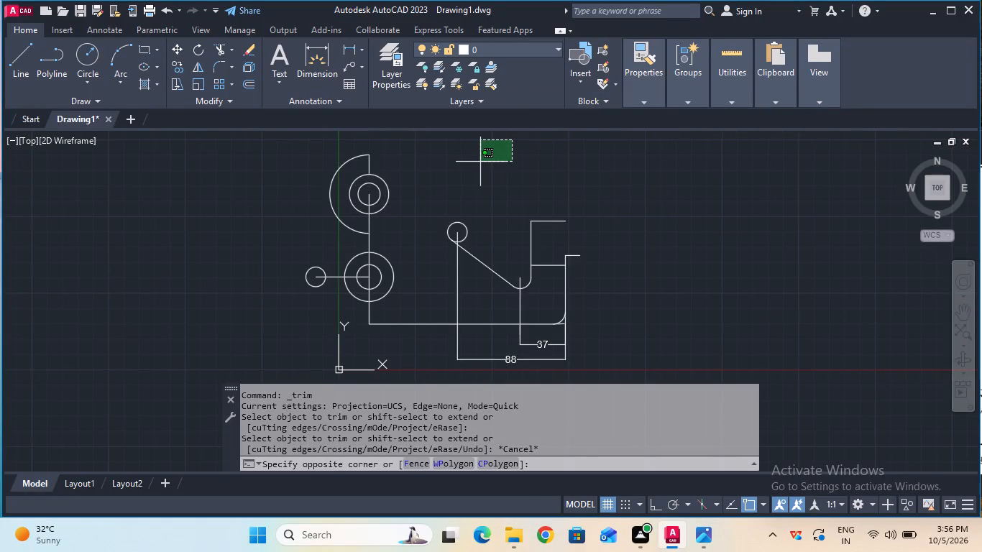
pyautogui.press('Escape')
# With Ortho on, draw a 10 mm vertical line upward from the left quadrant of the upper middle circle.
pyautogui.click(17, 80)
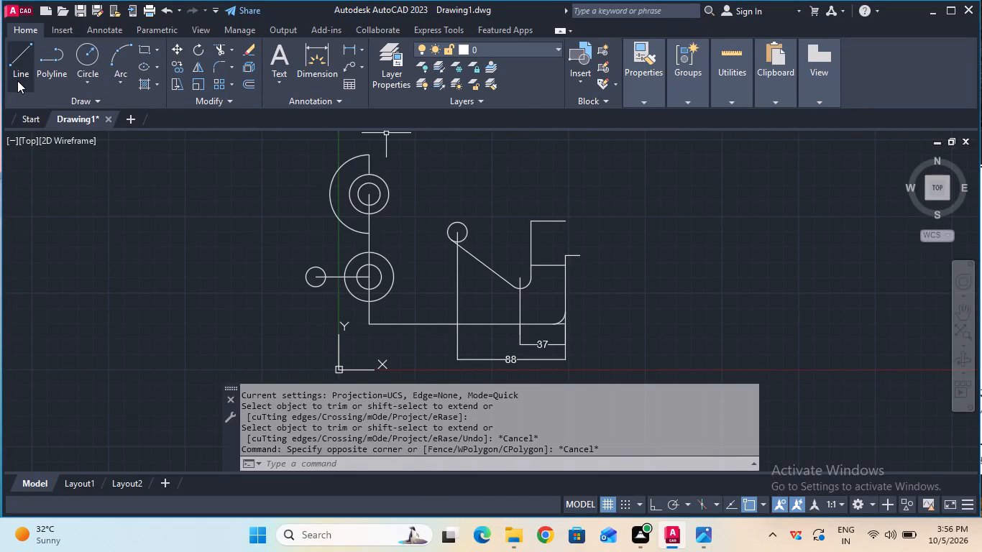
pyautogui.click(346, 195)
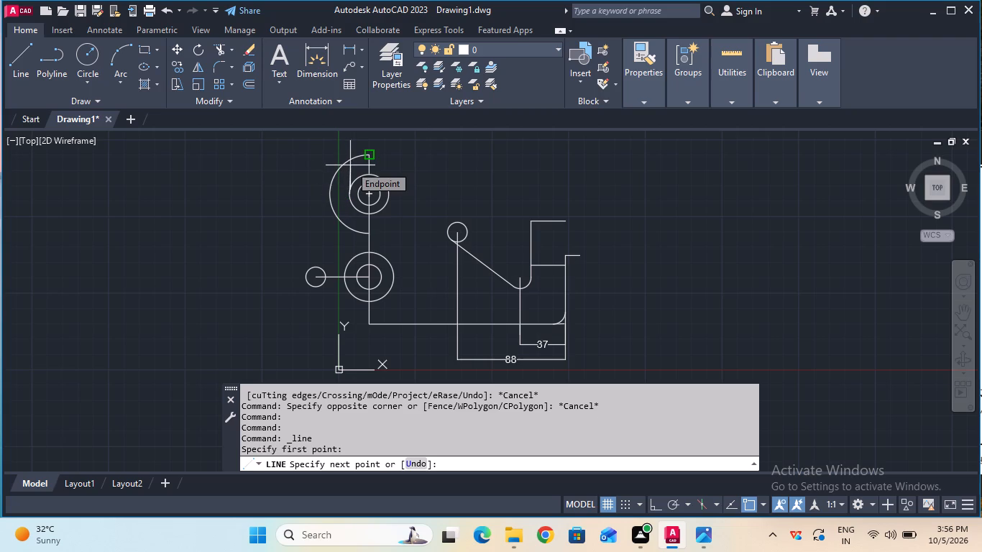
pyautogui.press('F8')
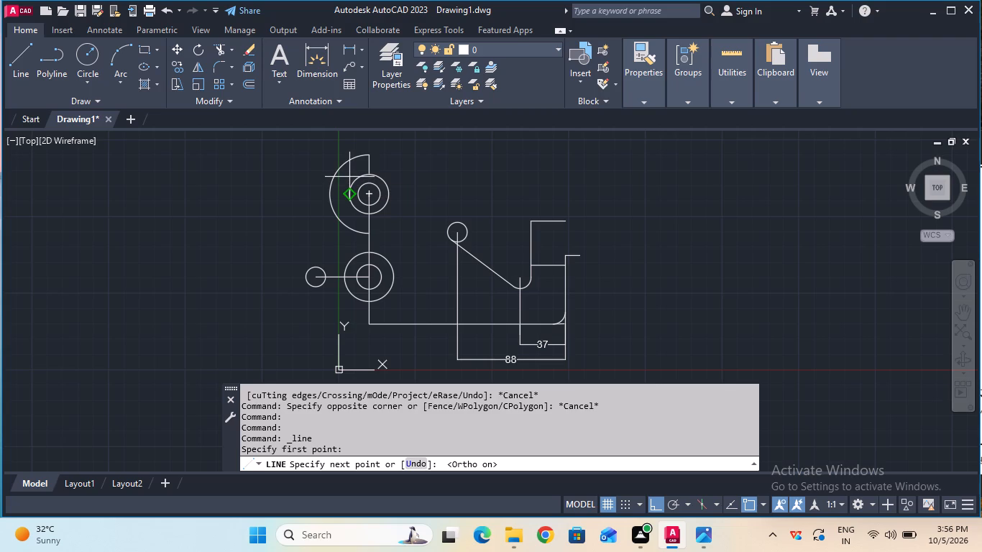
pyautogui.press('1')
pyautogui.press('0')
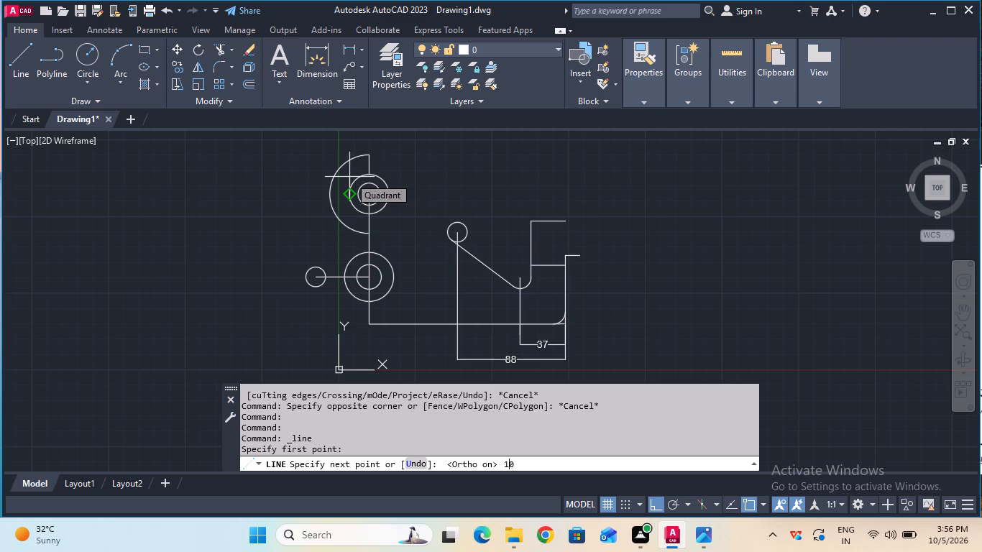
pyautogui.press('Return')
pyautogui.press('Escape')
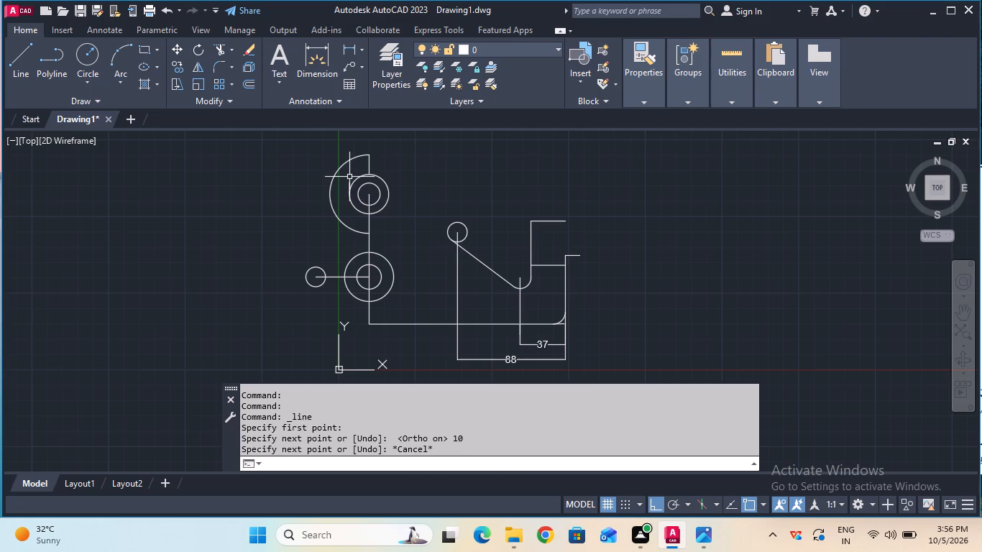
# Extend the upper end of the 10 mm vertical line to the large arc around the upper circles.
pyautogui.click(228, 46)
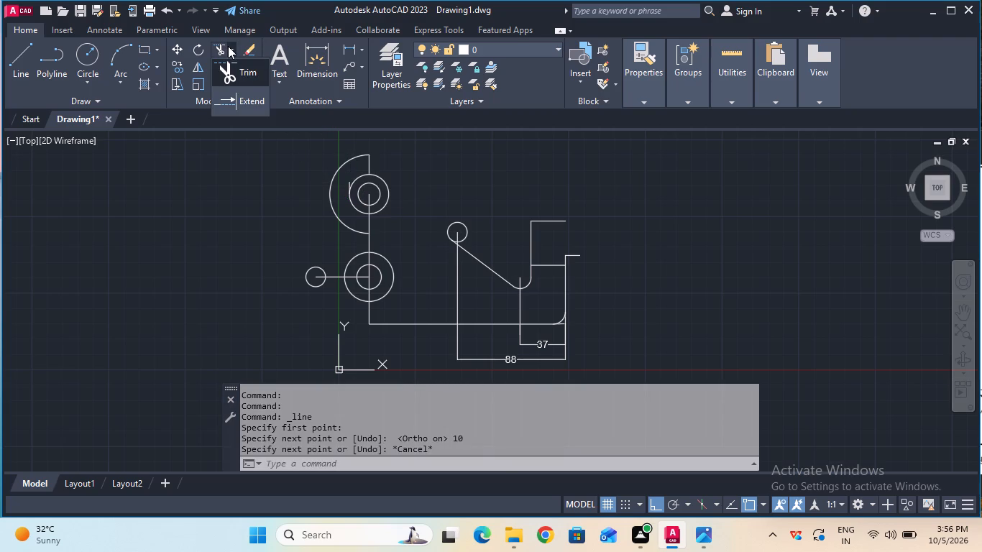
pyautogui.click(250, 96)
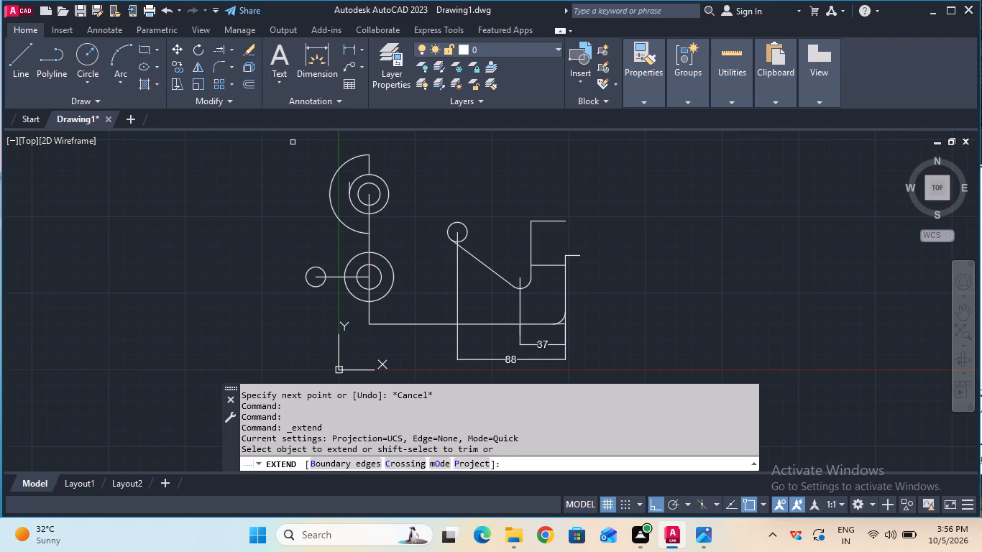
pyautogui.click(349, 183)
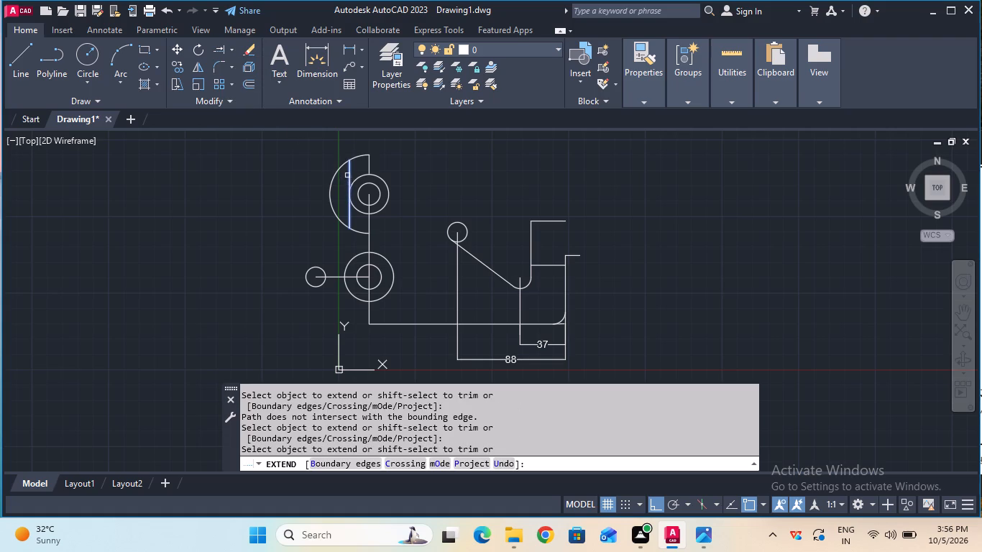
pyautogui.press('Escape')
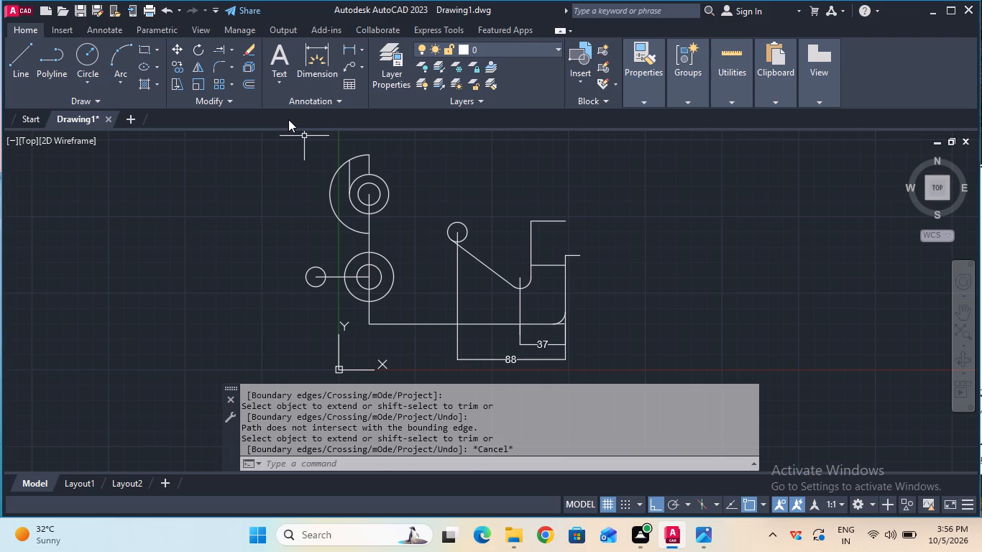
# Measure the full length of the horizontal bottom edge with a trial linear dimension.
pyautogui.click(351, 54)
pyautogui.click(363, 323)
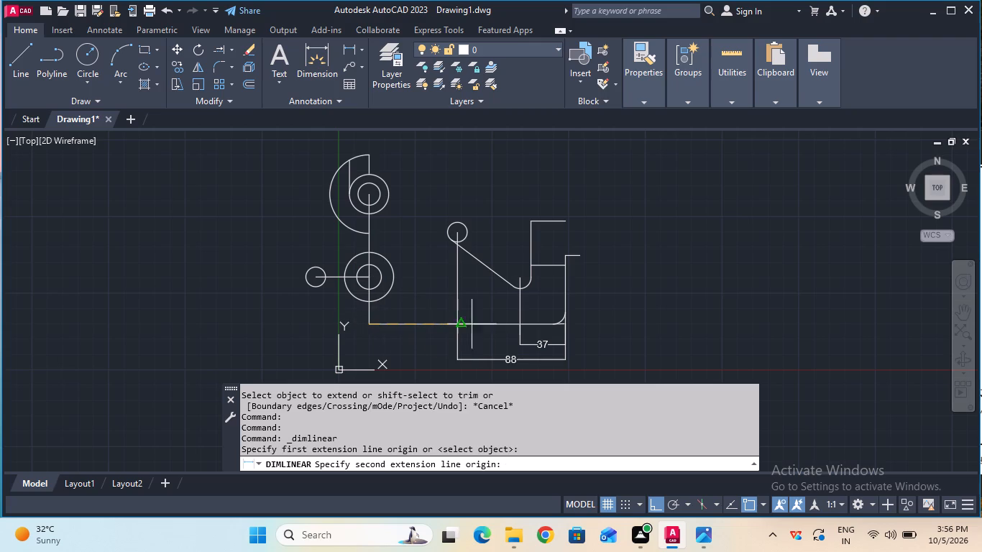
pyautogui.click(567, 326)
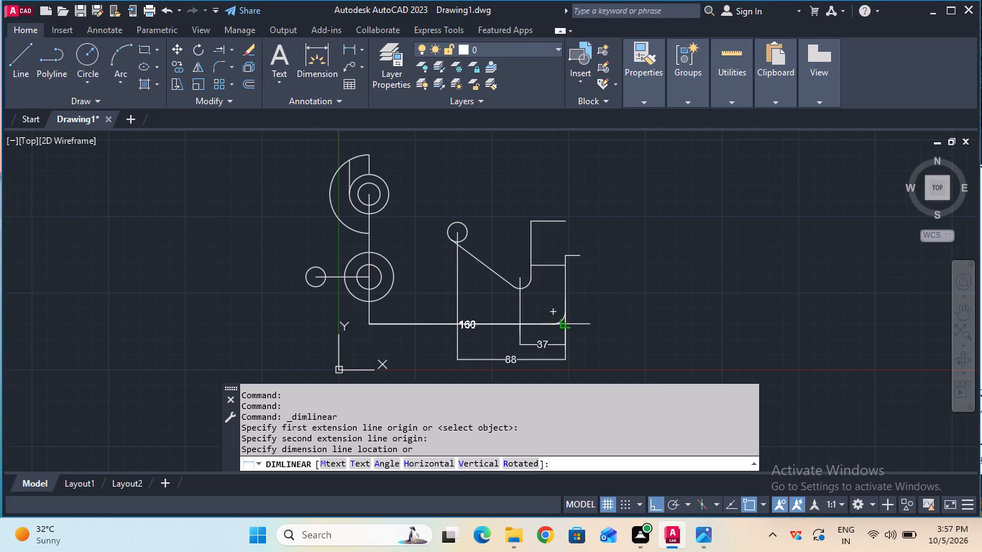
pyautogui.press('Escape')
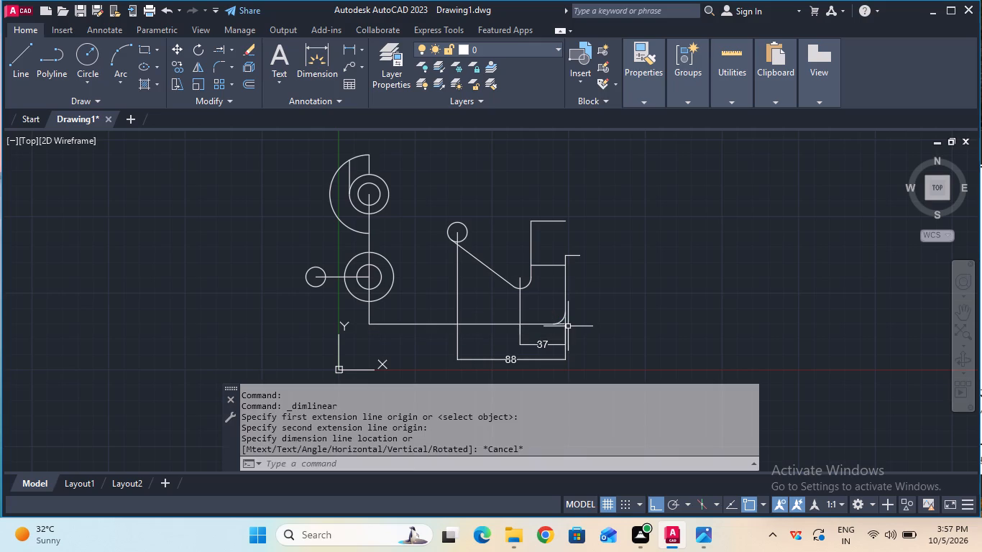
# Erase the 8 mm radius circle at the upper end of the 75 mm centre line.
pyautogui.click(461, 238)
pyautogui.click(463, 239)
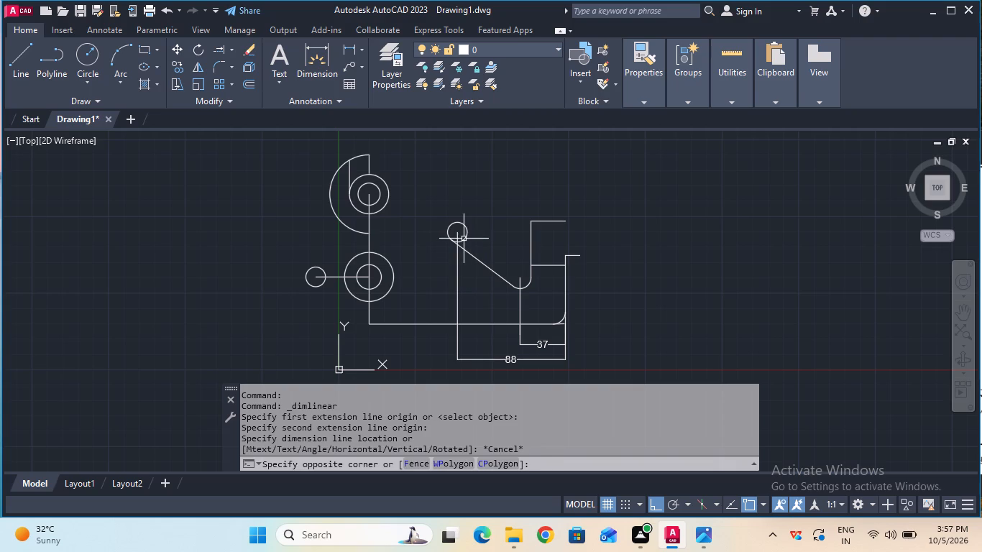
pyautogui.click(465, 223)
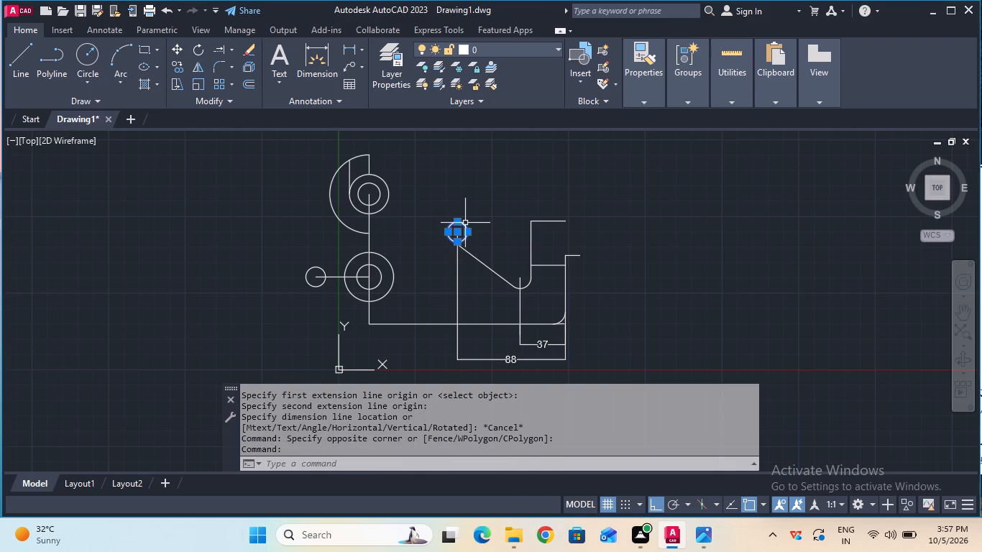
pyautogui.press('Delete')
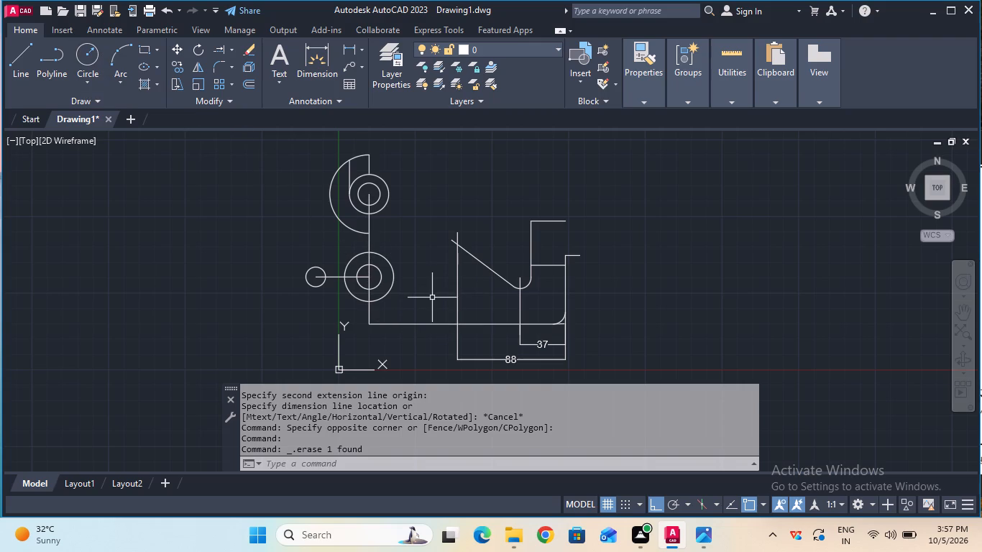
# Erase all the circles, arcs and lines at the far left end, keeping the long horizontal bottom edge.
pyautogui.click(298, 150)
pyautogui.click(413, 379)
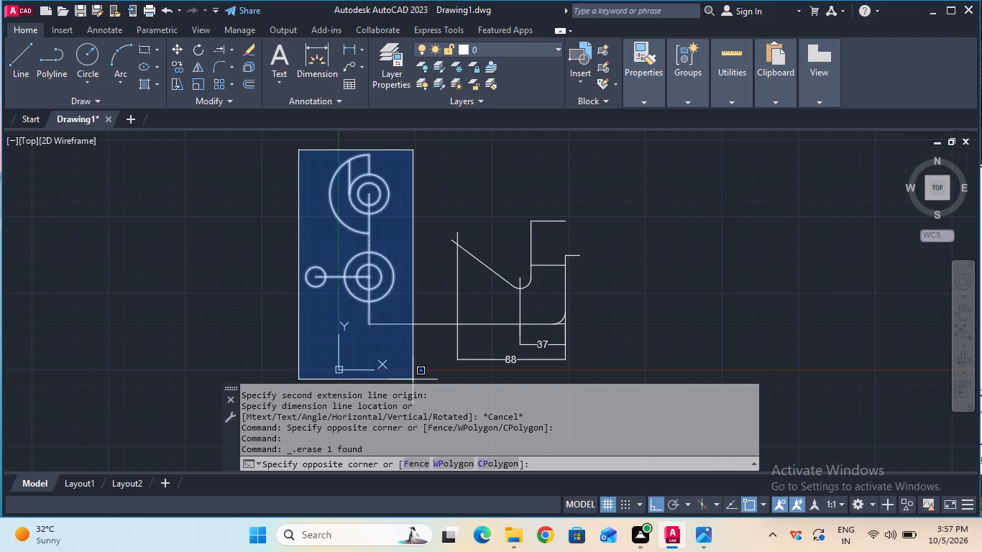
pyautogui.press('Delete')
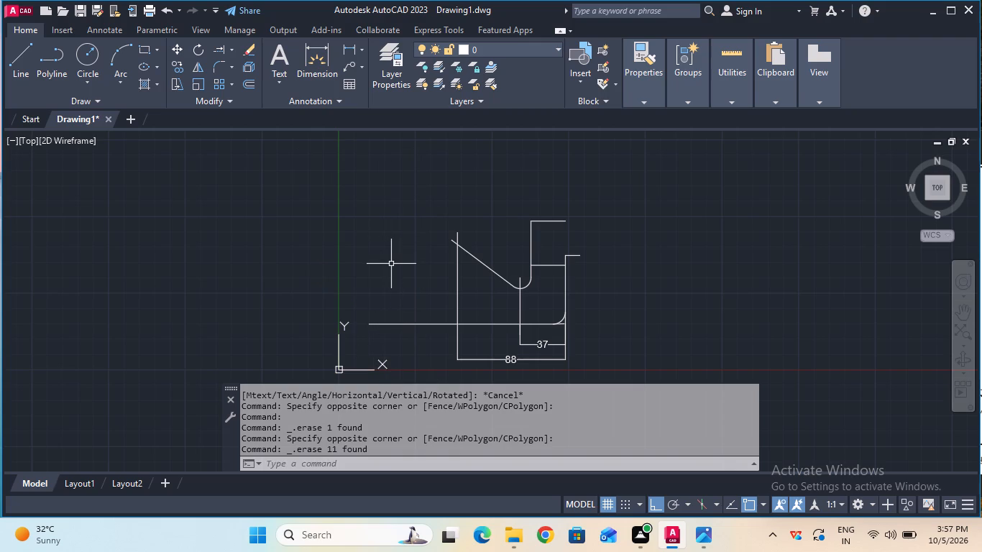
# Erase the long horizontal bottom edge and the short horizontal stub below the lower-right corner arc.
pyautogui.click(351, 54)
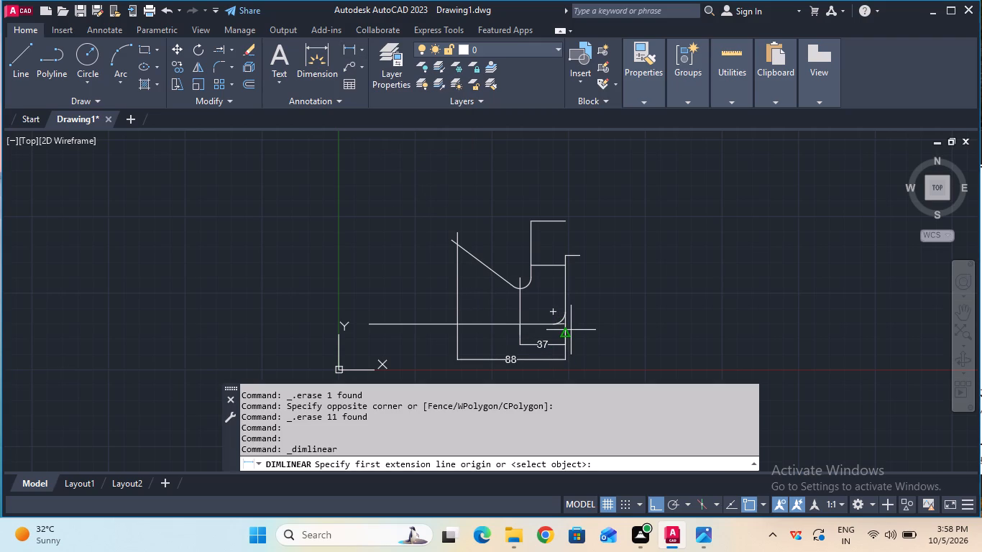
pyautogui.press('Escape')
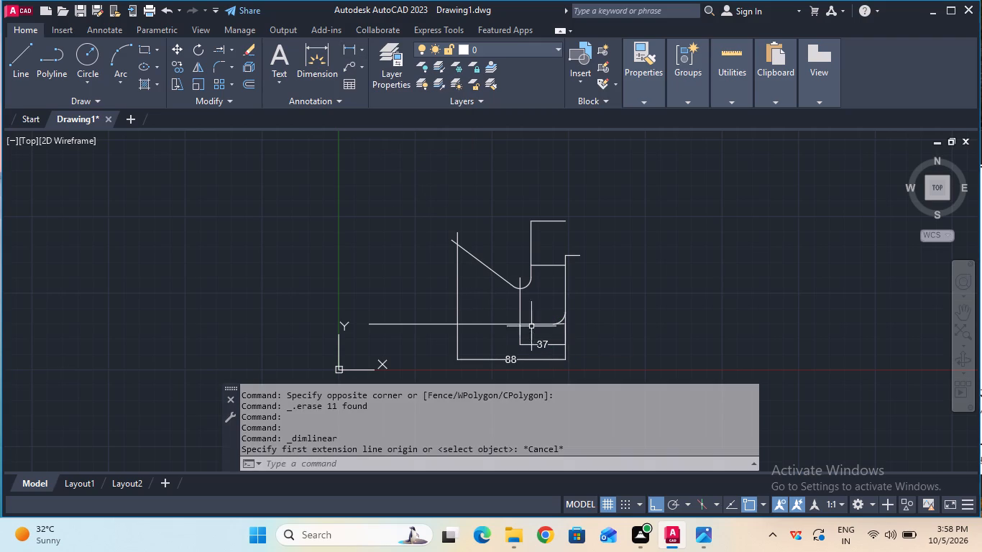
pyautogui.click(421, 323)
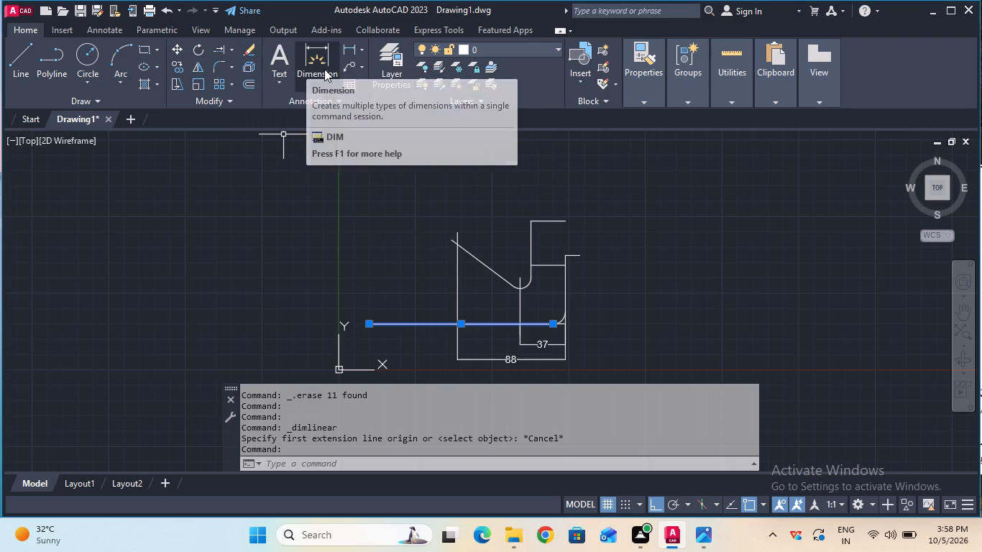
pyautogui.click(245, 47)
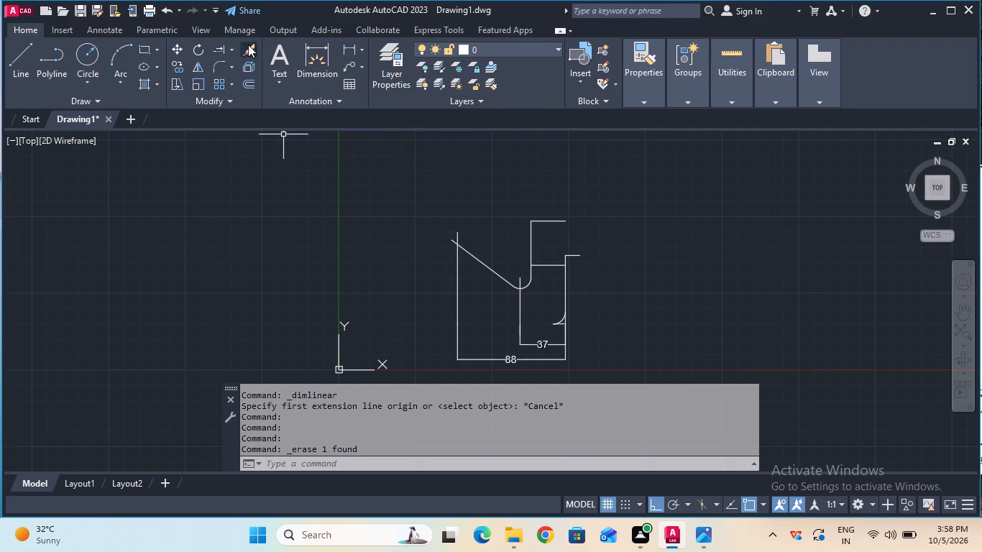
pyautogui.click(560, 325)
pyautogui.press('Delete')
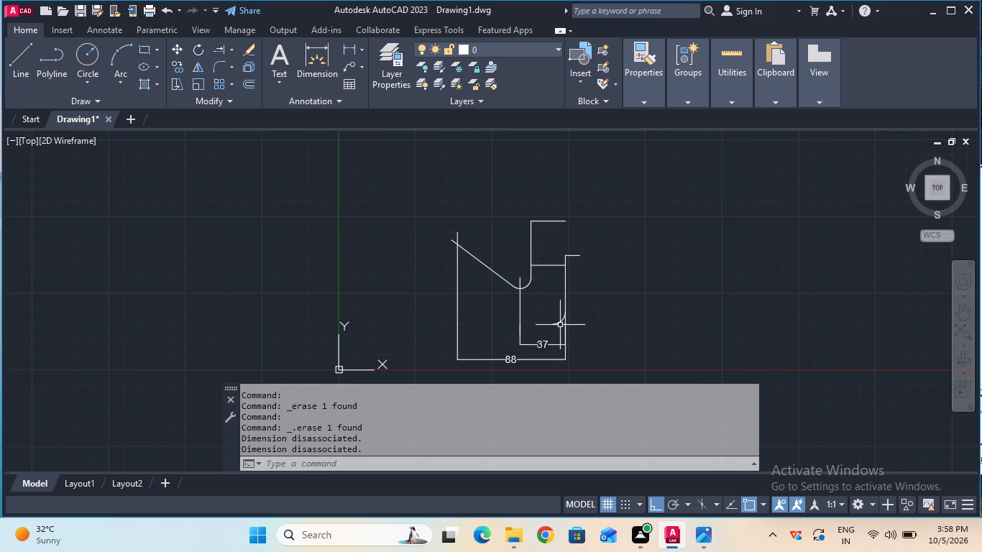
# Draw a horizontal line about 10 mm long from the corner arc's lower end to the bottom of the right vertical edge.
pyautogui.click(22, 54)
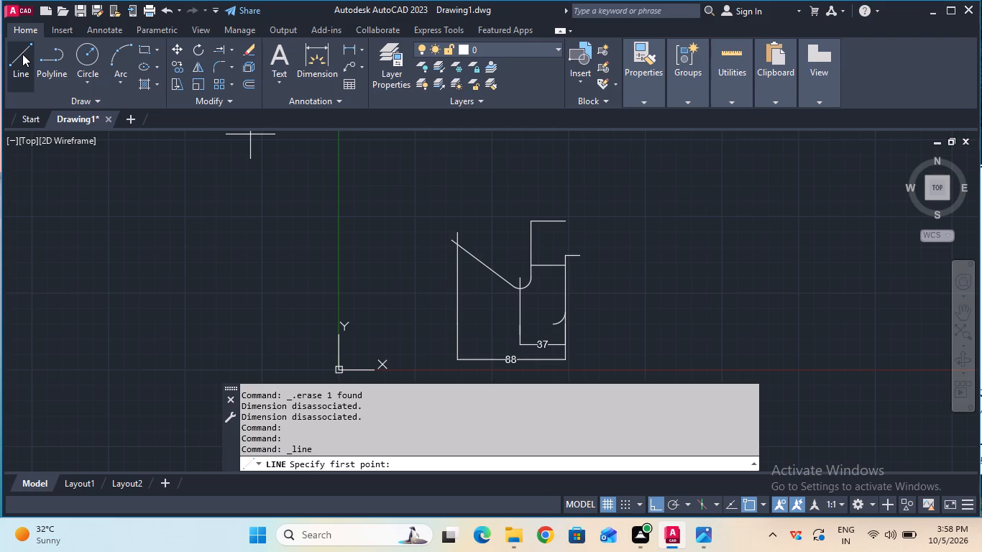
pyautogui.click(32, 50)
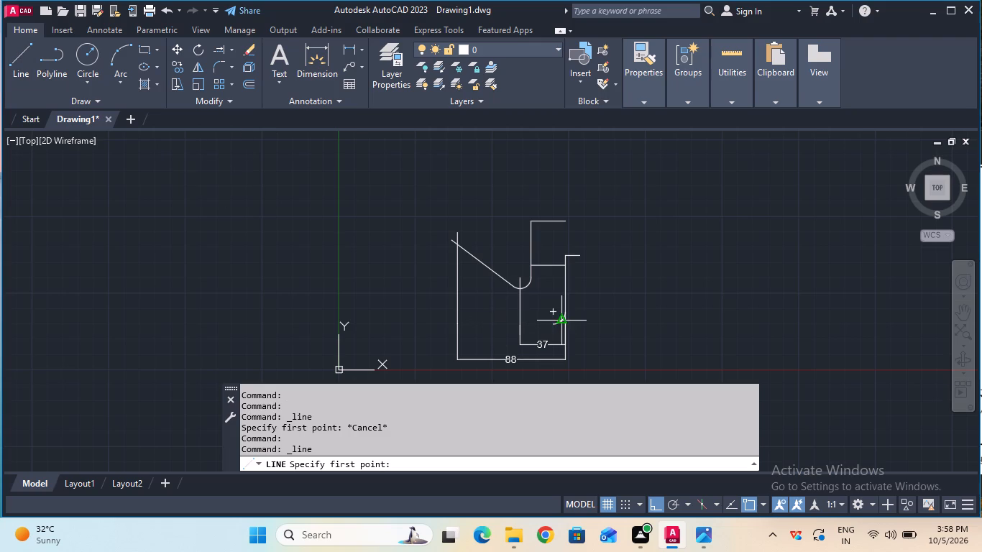
pyautogui.keyDown('ctrl'); pyautogui.scroll(2, 563, 331); pyautogui.keyUp('ctrl')
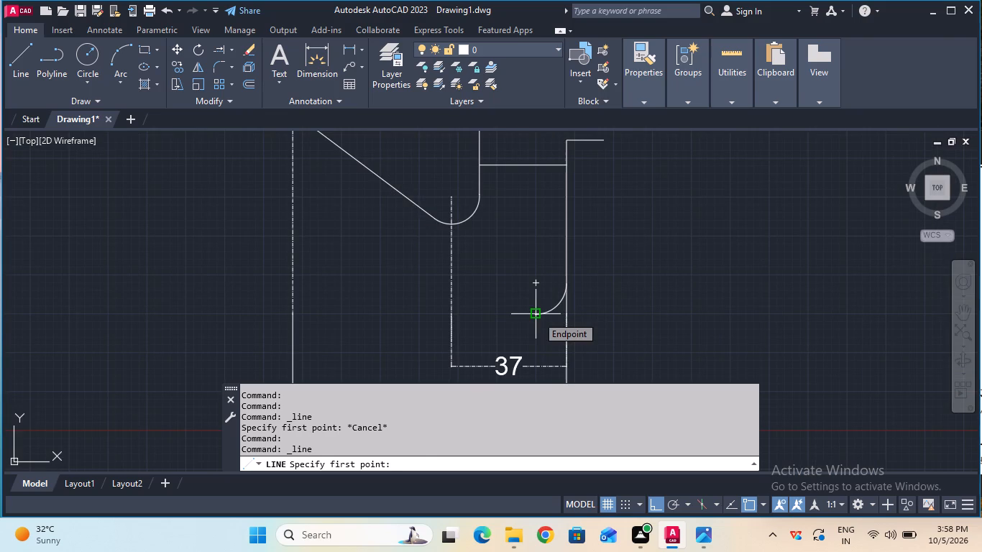
pyautogui.doubleClick(537, 316)
pyautogui.doubleClick(569, 316)
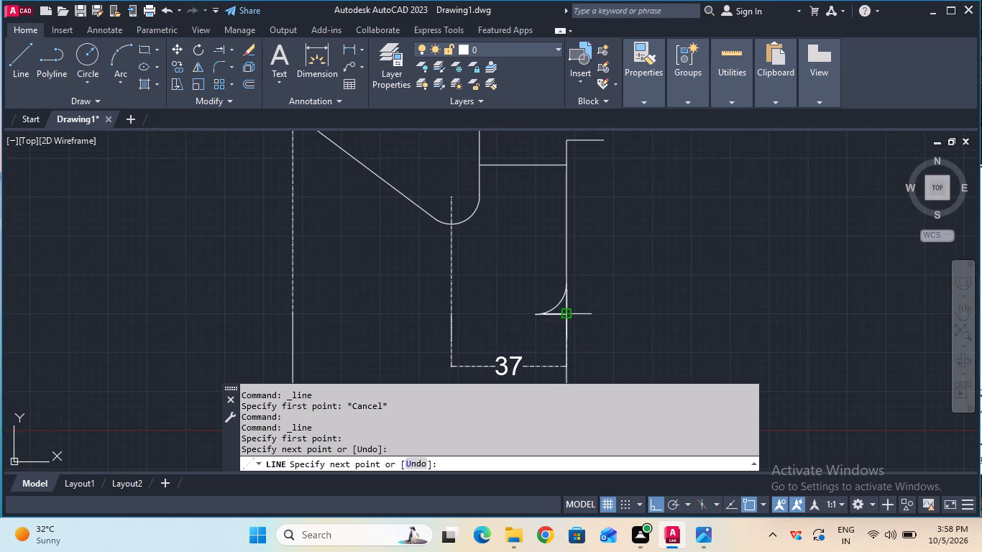
pyautogui.press('Escape')
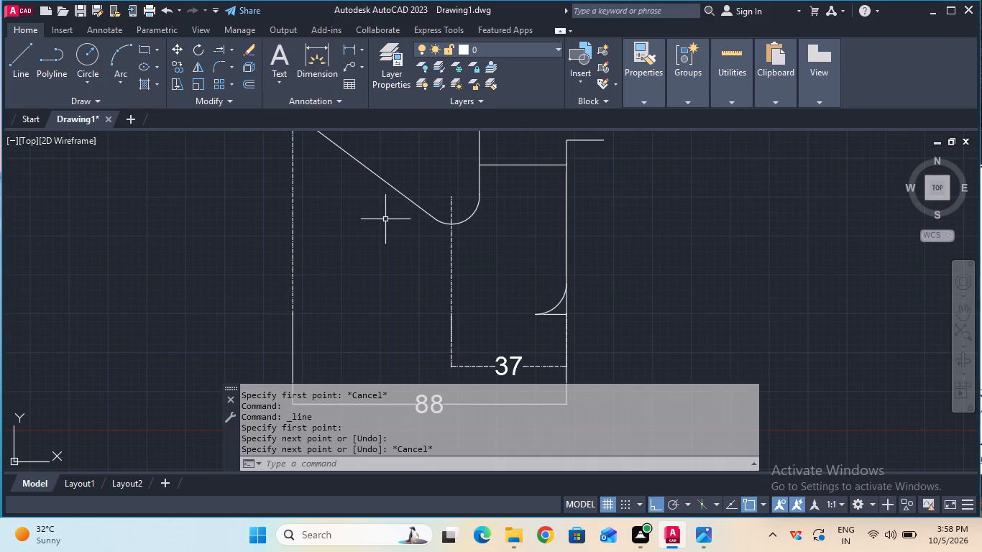
# Measure the short horizontal line below the corner arc with a trial linear dimension.
pyautogui.click(348, 45)
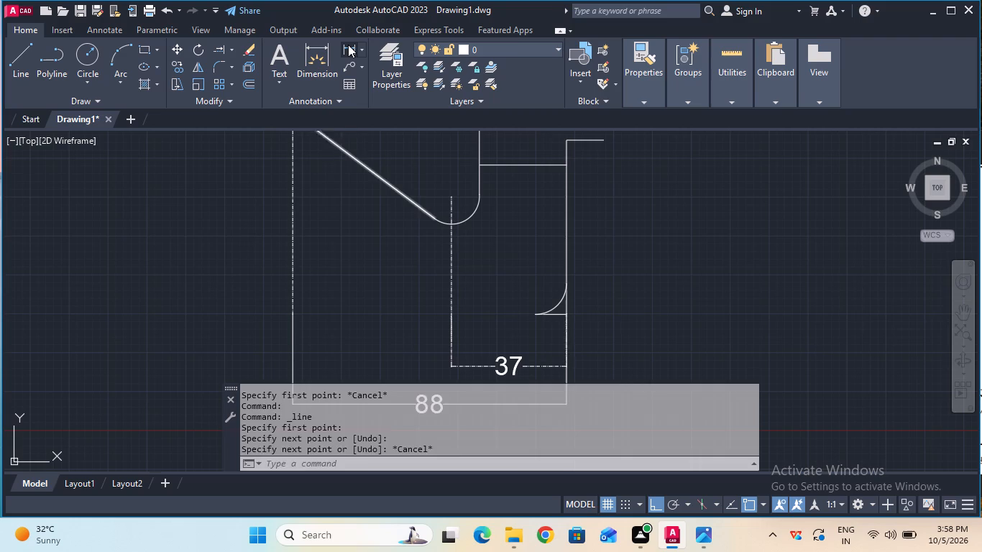
pyautogui.click(533, 312)
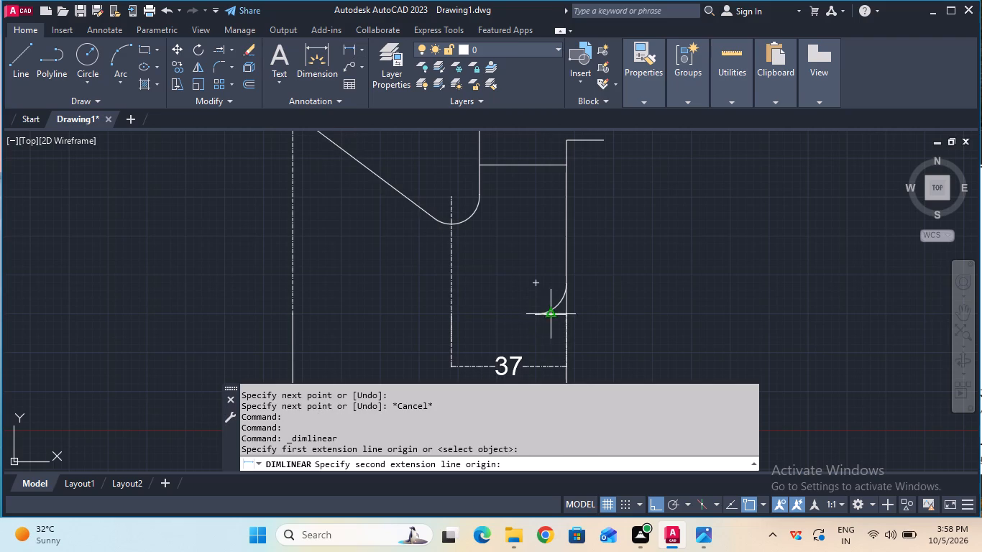
pyautogui.click(566, 315)
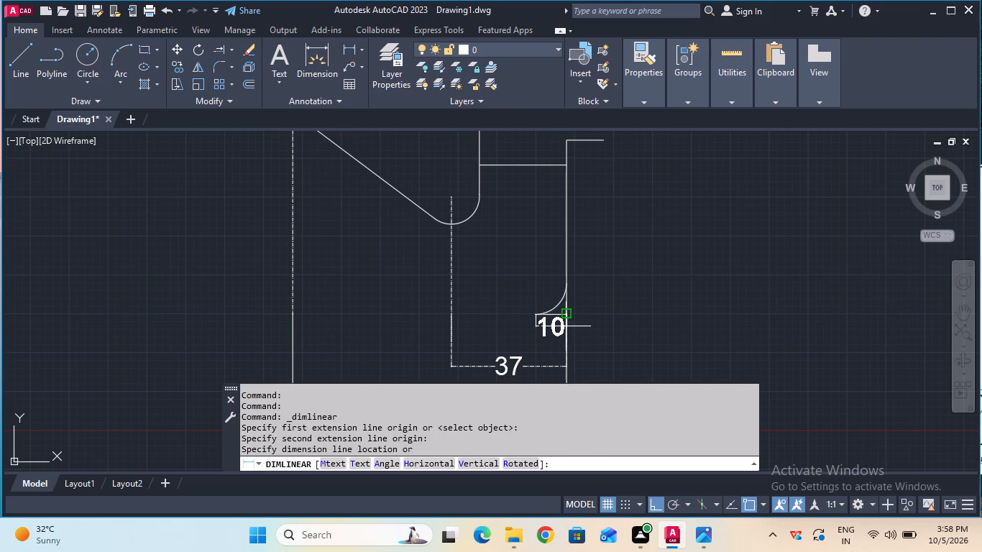
pyautogui.press('Escape')
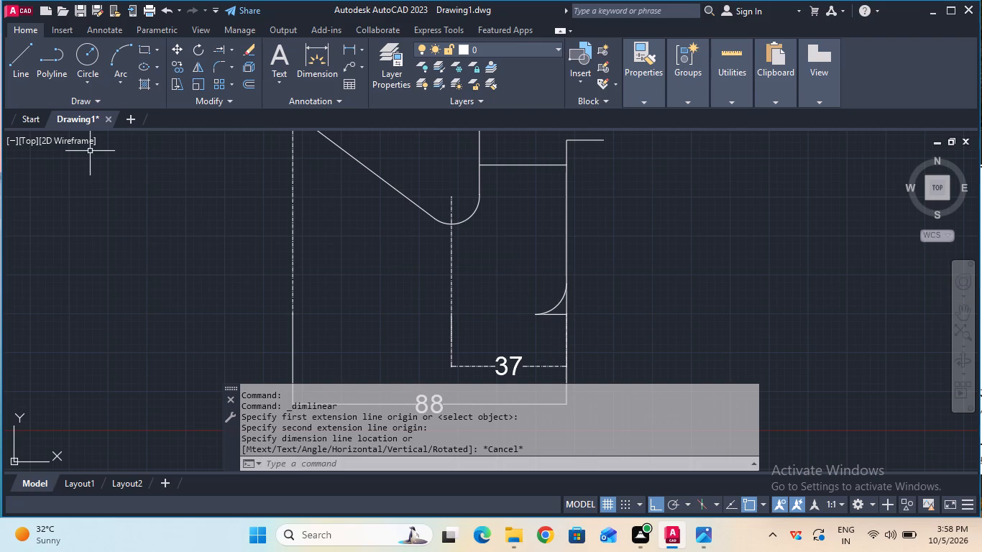
# Draw the horizontal bottom edge 106.5 mm to the left from the lower end of the corner arc.
pyautogui.click(14, 86)
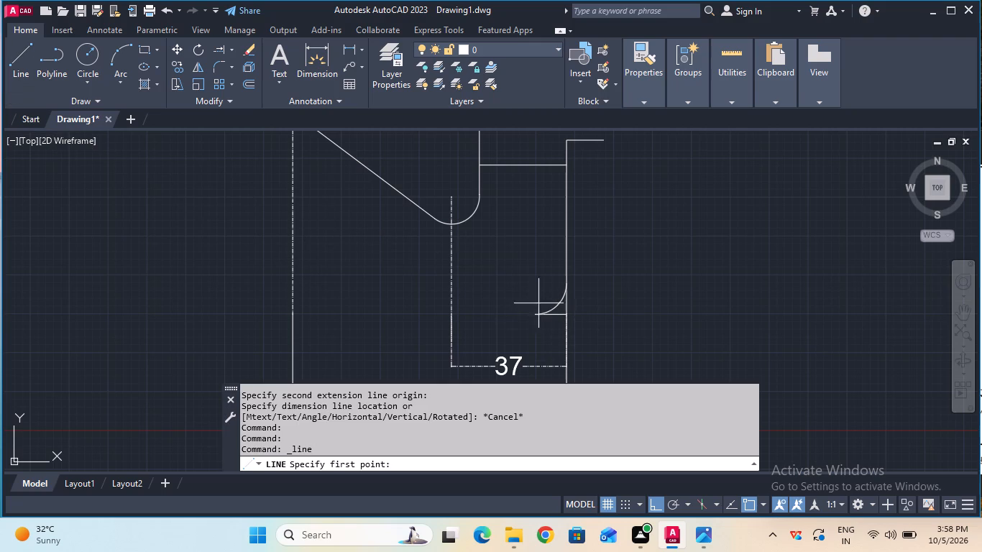
pyautogui.click(537, 317)
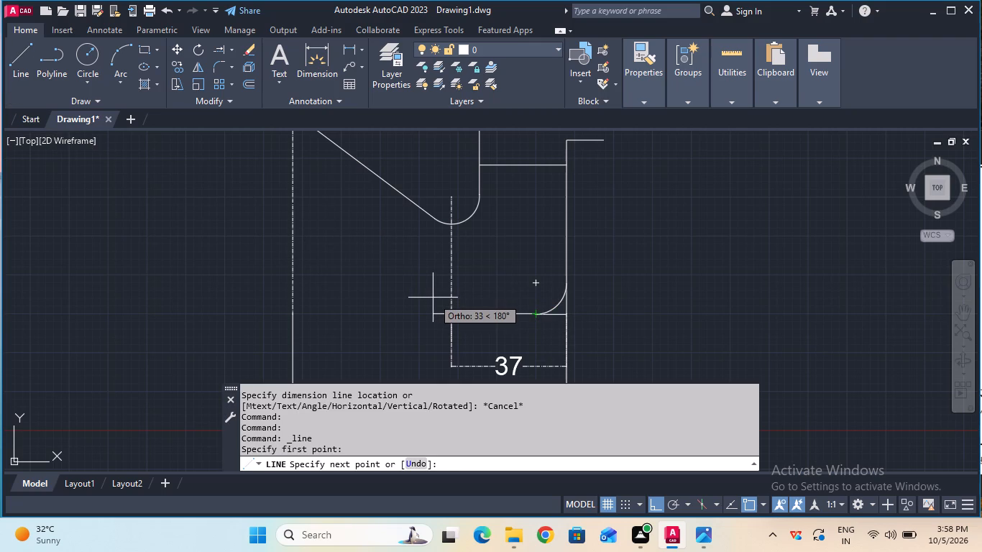
pyautogui.write('10')
pyautogui.press('6')
pyautogui.write('.5')
pyautogui.press('Return')
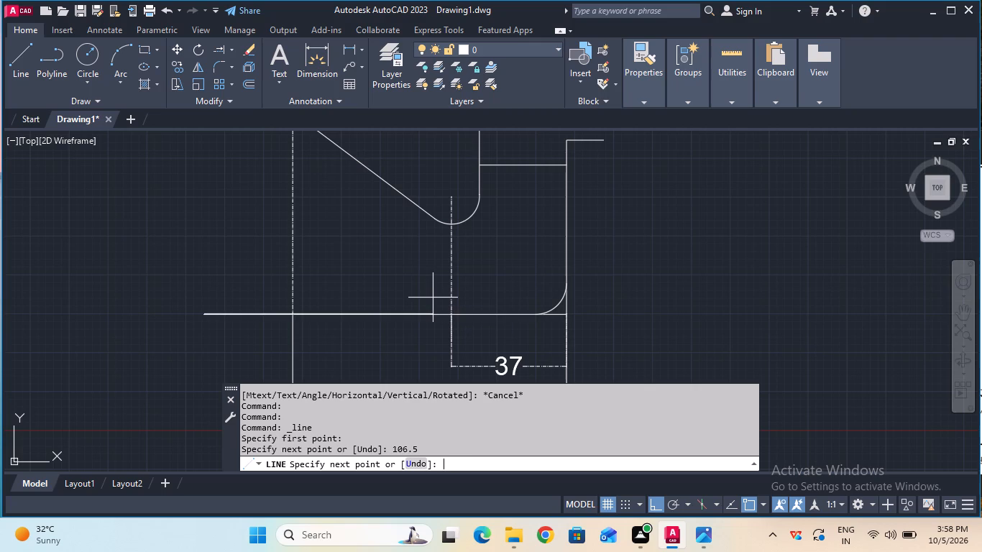
pyautogui.press('Escape')
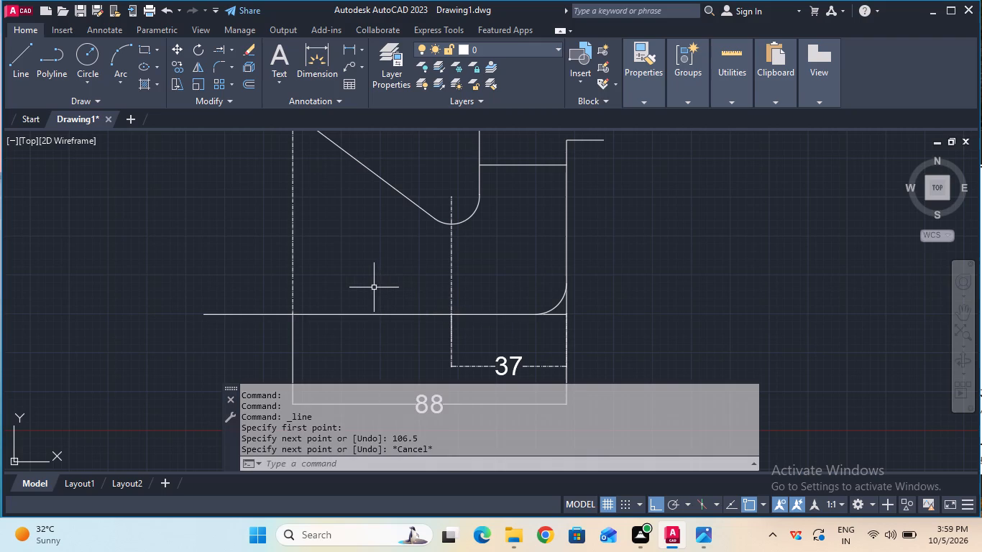
# Draw a 38.5 mm vertical line in the CENTER linetype upward from the left end of the bottom edge.
pyautogui.keyDown('ctrl'); pyautogui.scroll(-1, 373, 287); pyautogui.keyUp('ctrl')
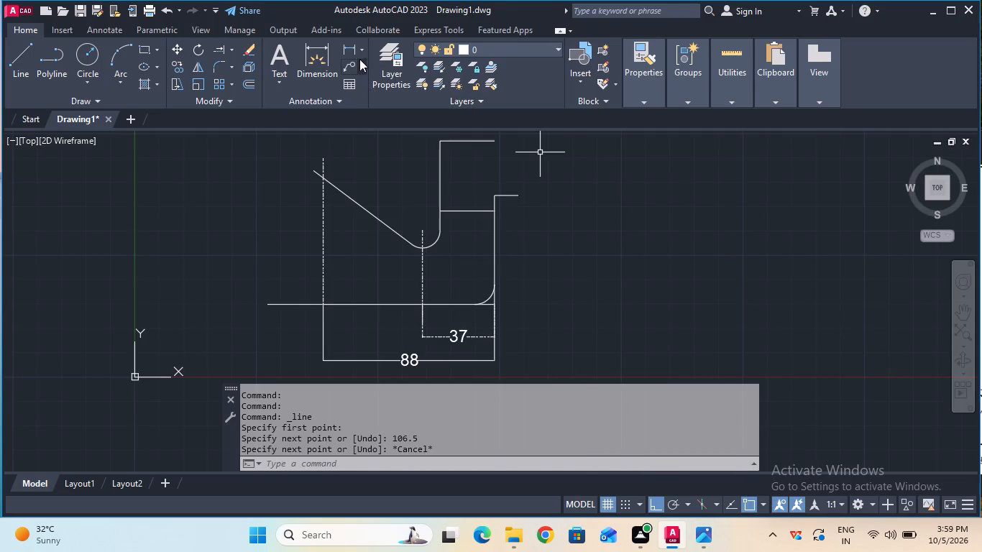
pyautogui.click(637, 101)
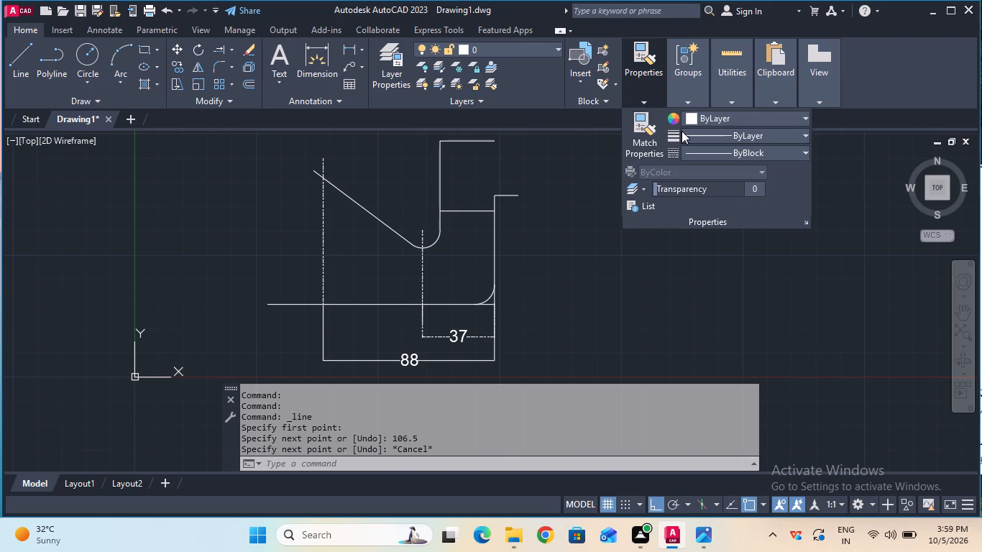
pyautogui.click(705, 157)
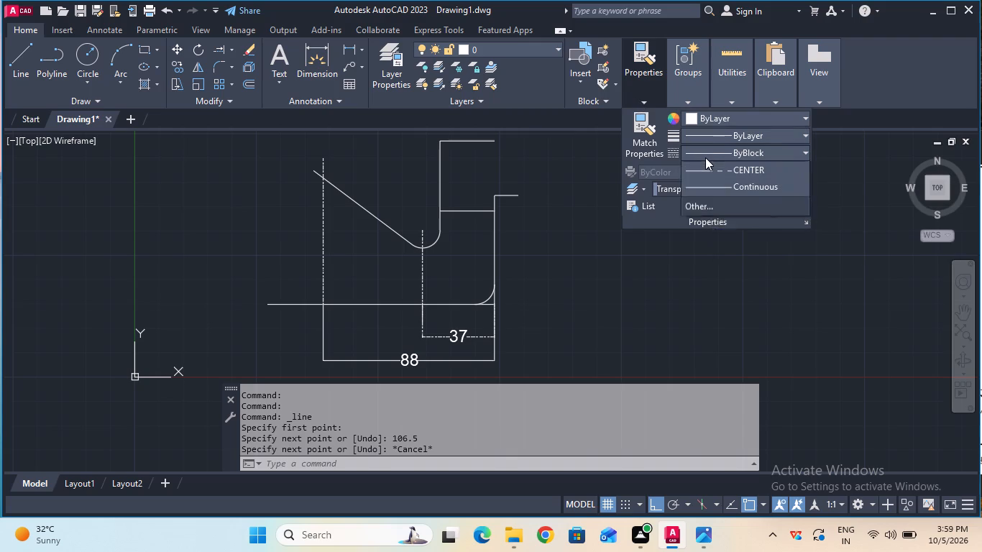
pyautogui.click(720, 200)
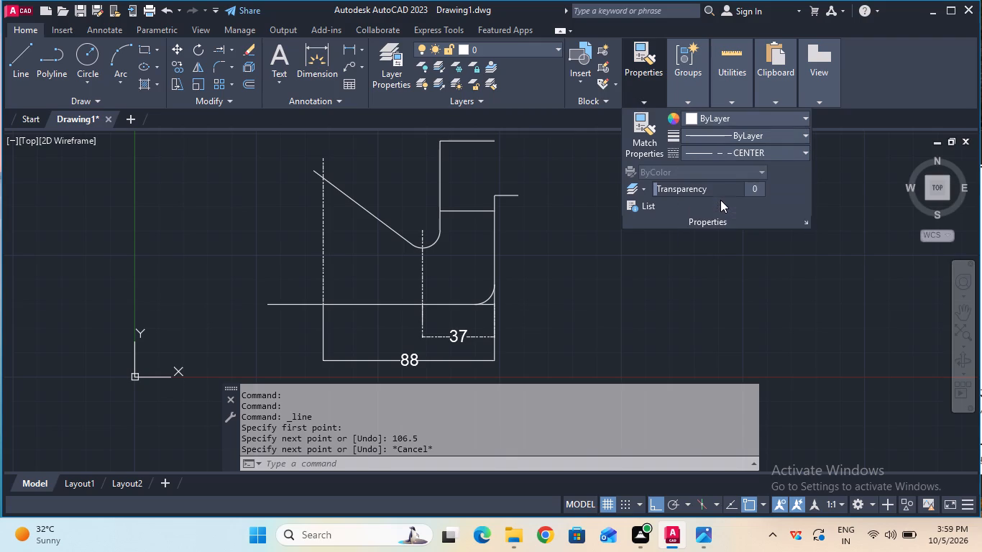
pyautogui.click(24, 63)
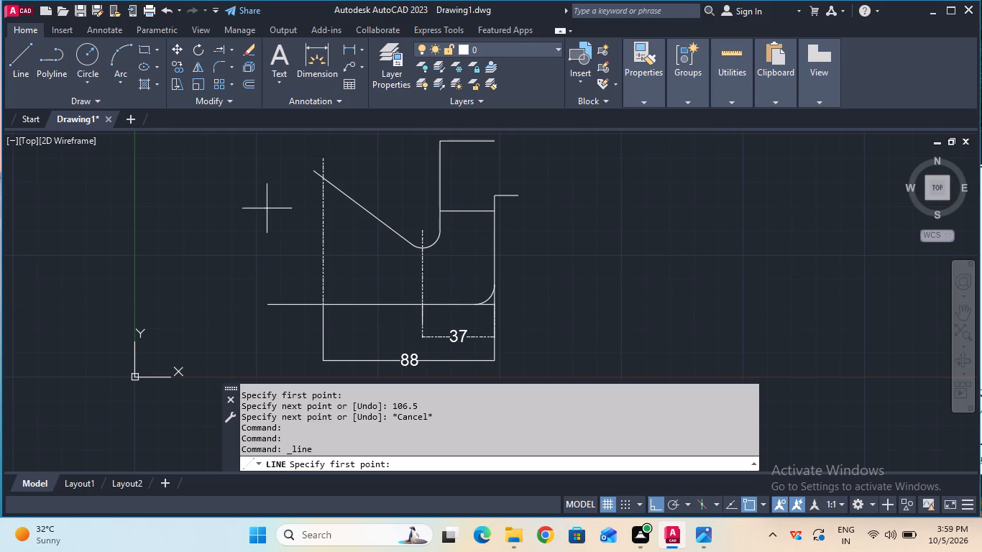
pyautogui.click(270, 301)
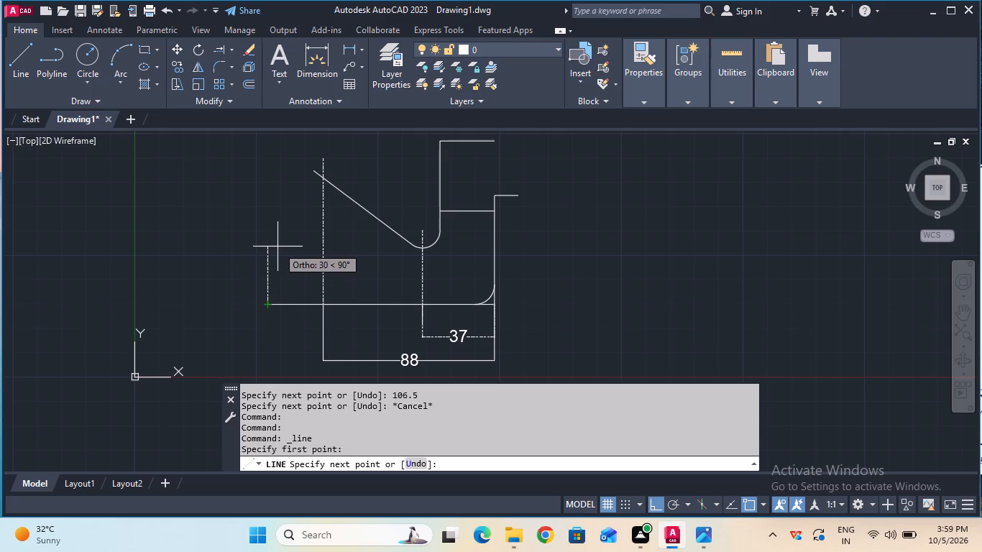
pyautogui.write('38.5')
pyautogui.press('Return')
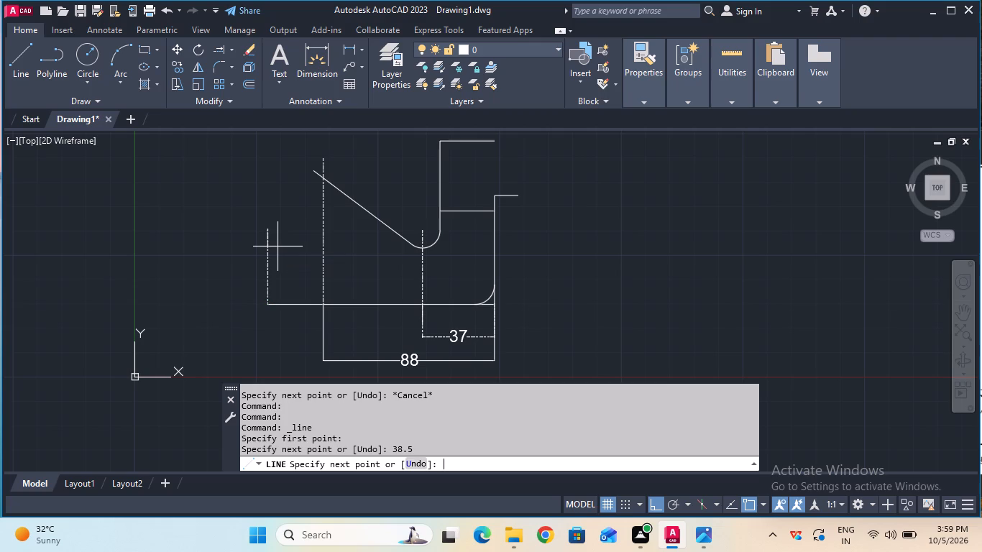
pyautogui.press('Escape')
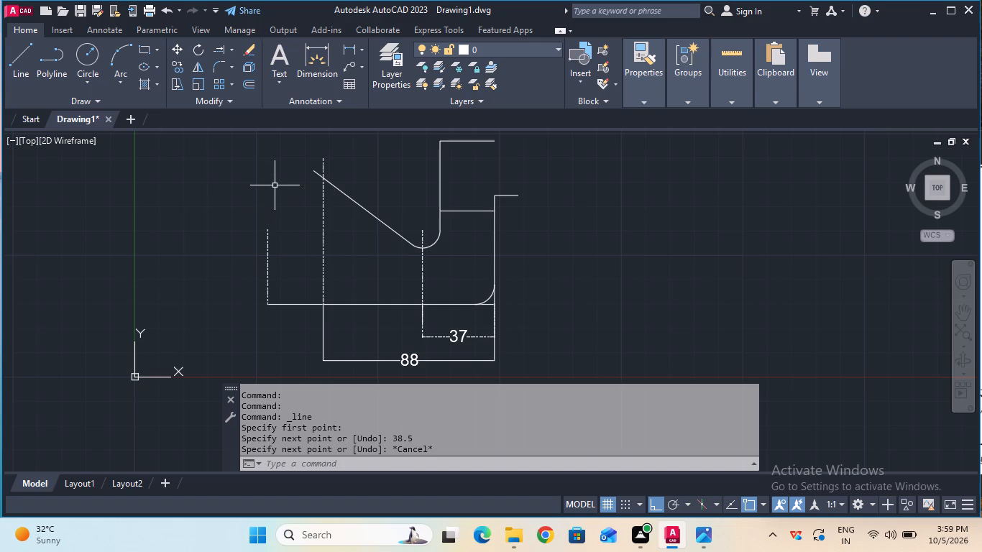
# Measure the vertical centre line at the left end with a trial linear dimension.
pyautogui.click(349, 52)
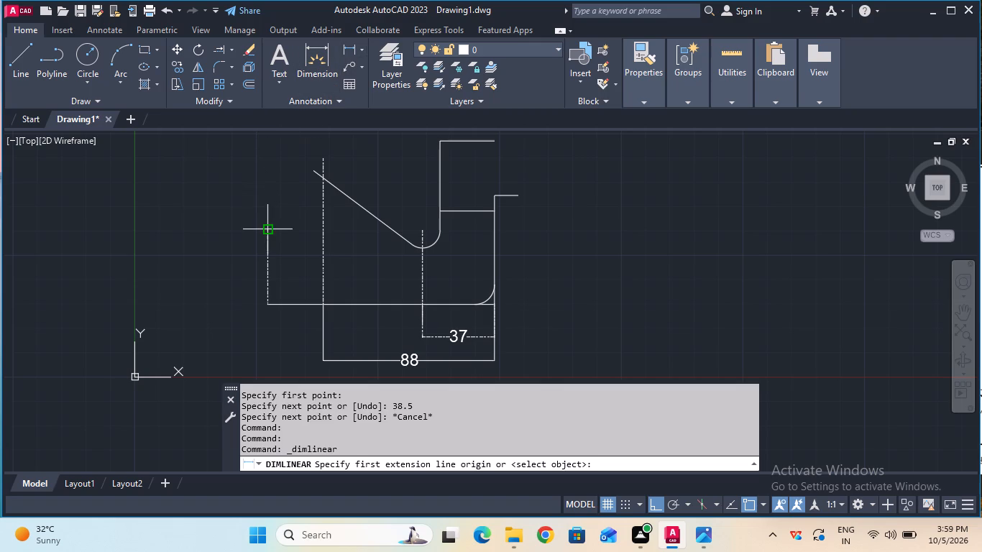
pyautogui.click(265, 233)
pyautogui.click(265, 305)
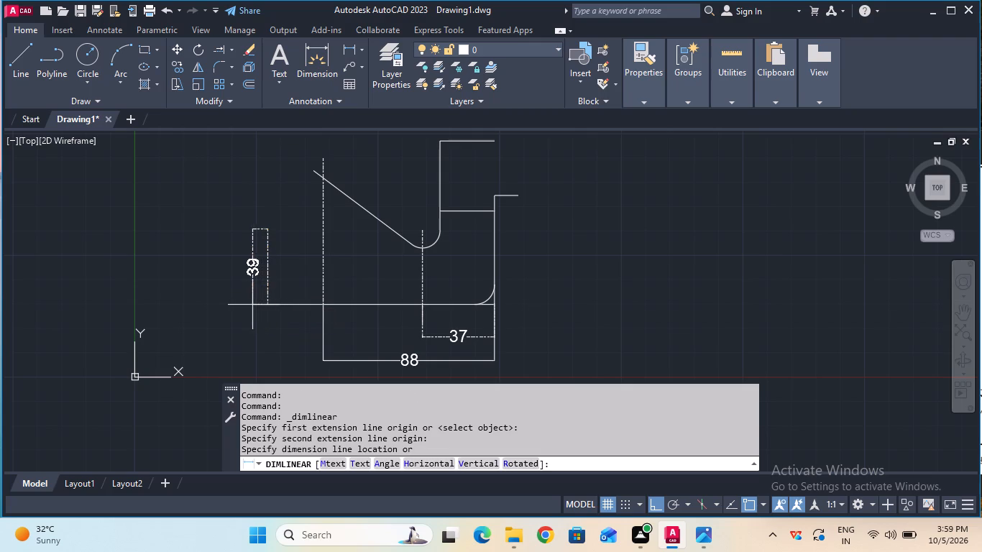
pyautogui.press('Escape')
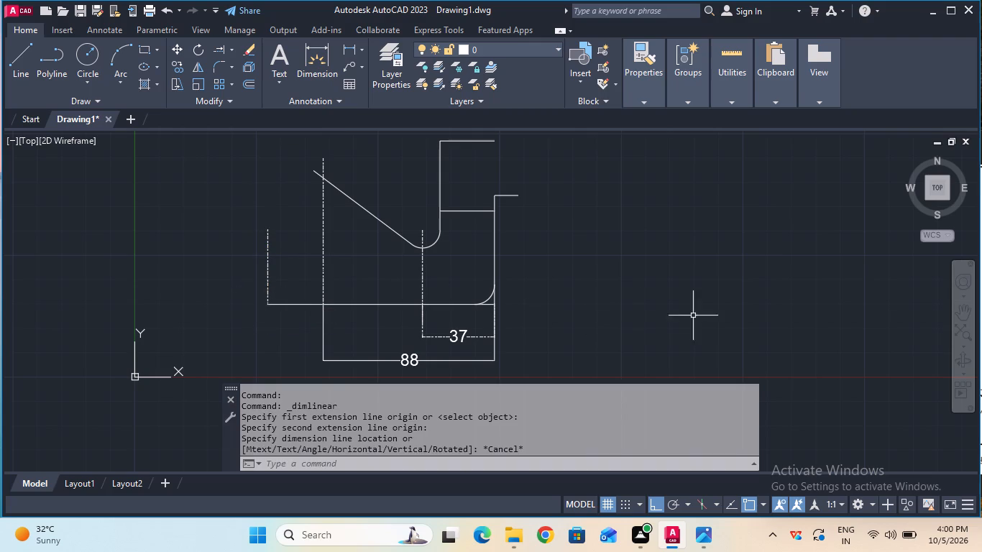
# Draw a 67.5 mm vertical centre line upward from the top of the leftmost centre line.
pyautogui.click(958, 318)
pyautogui.moveTo(485, 277); pyautogui.dragTo(550, 345)
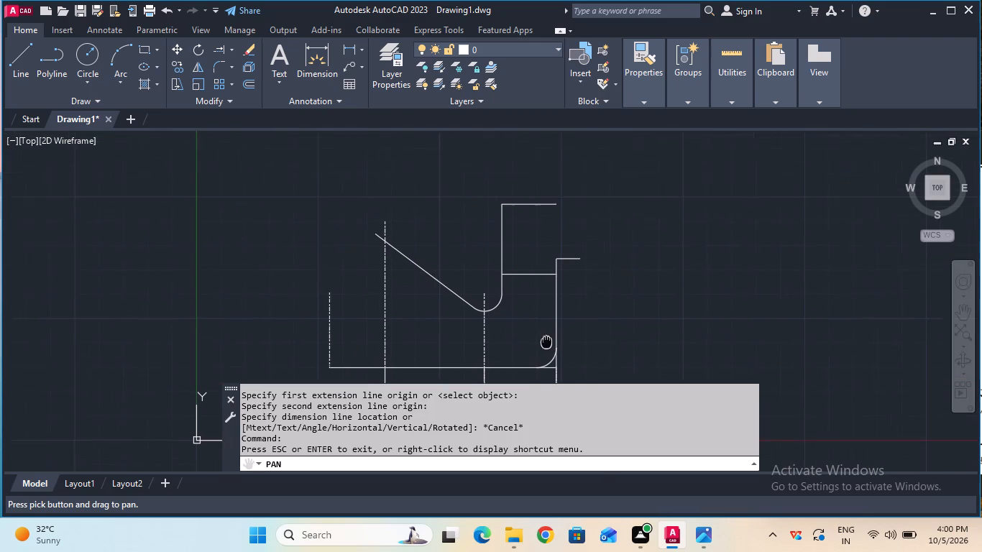
pyautogui.moveTo(550, 345); pyautogui.dragTo(552, 348)
pyautogui.press('Escape')
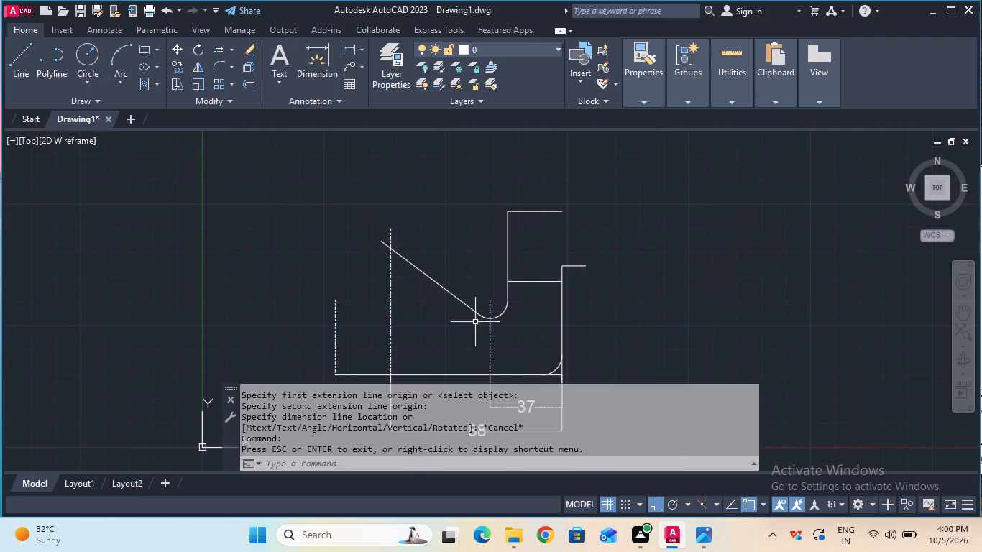
pyautogui.click(18, 78)
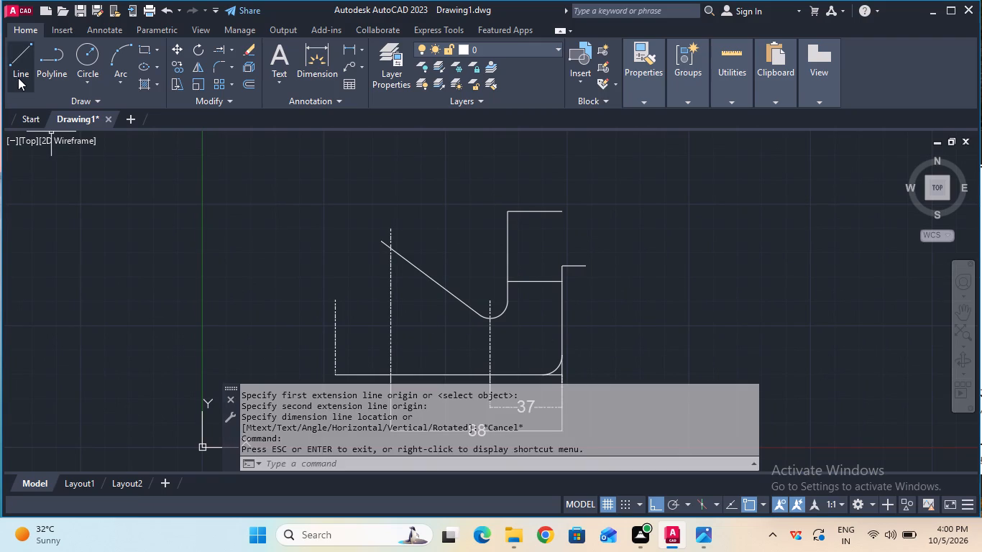
pyautogui.click(334, 296)
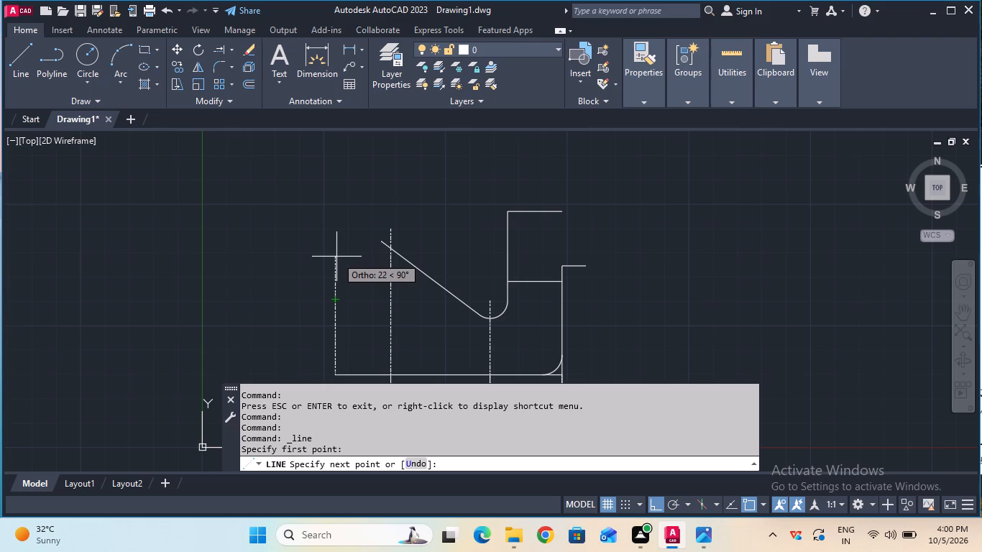
pyautogui.write('67')
pyautogui.write('.5')
pyautogui.press('Return')
pyautogui.press('Escape')
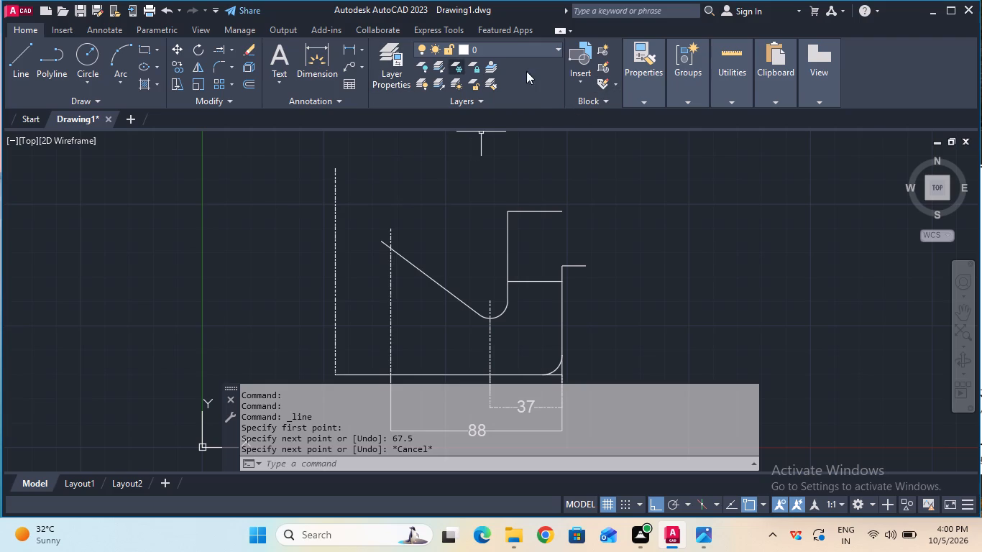
# Draw a 9 mm radius circle in the ByBlock linetype, centred on the top end of the leftmost centre line.
pyautogui.click(639, 92)
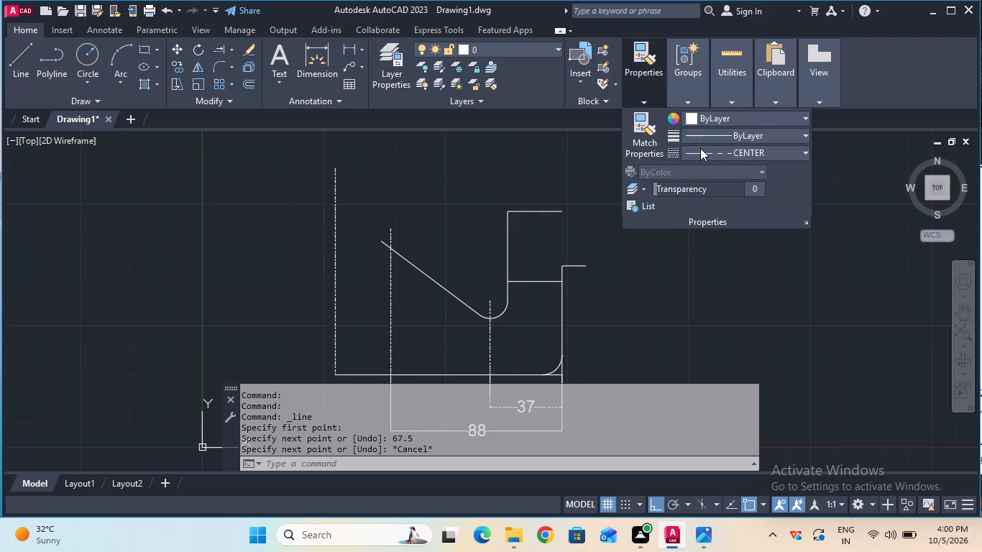
pyautogui.click(702, 149)
pyautogui.click(715, 183)
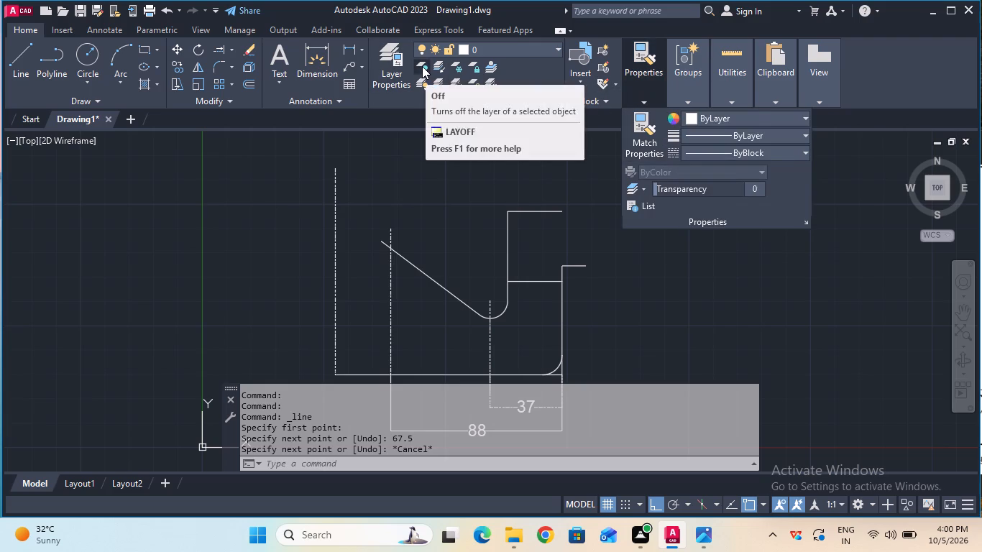
pyautogui.click(372, 133)
pyautogui.click(347, 160)
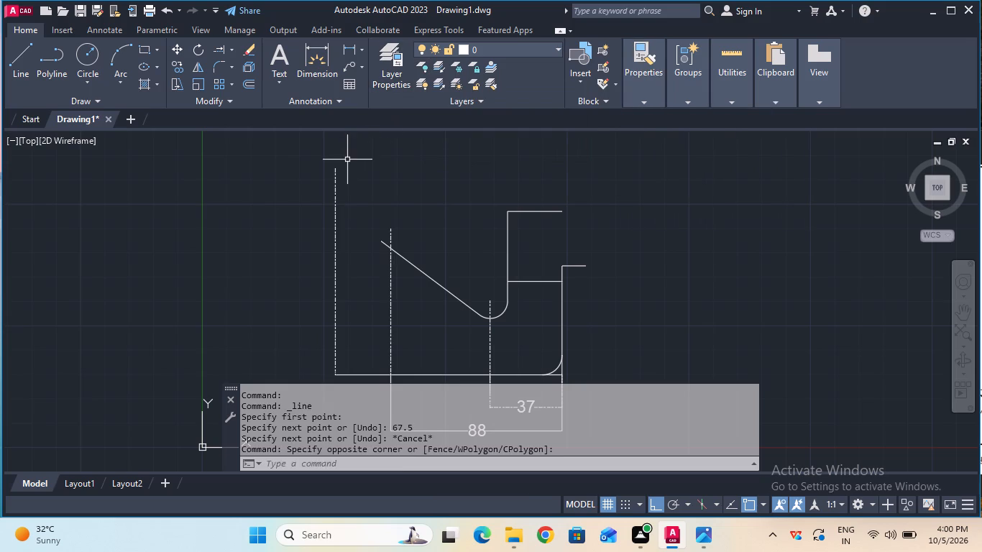
pyautogui.click(84, 63)
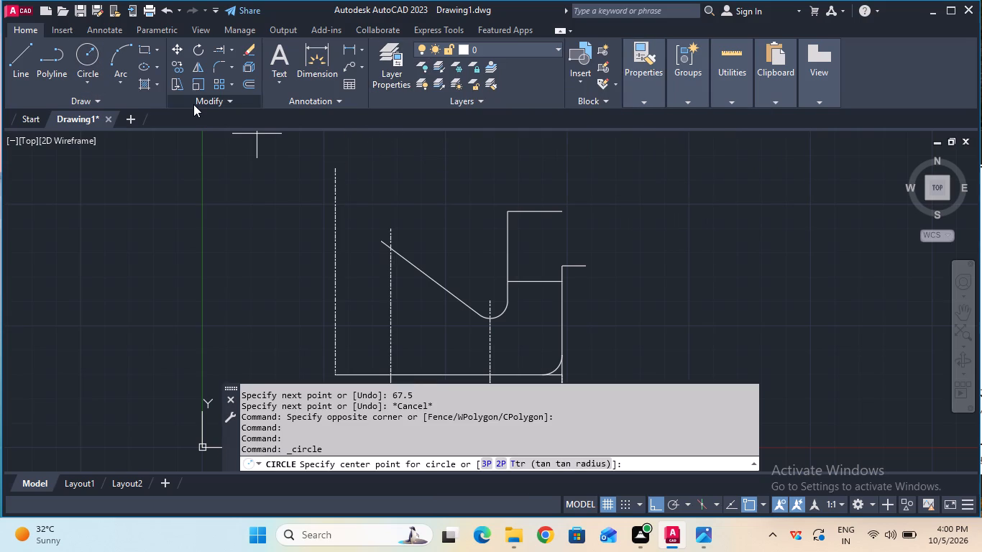
pyautogui.click(334, 169)
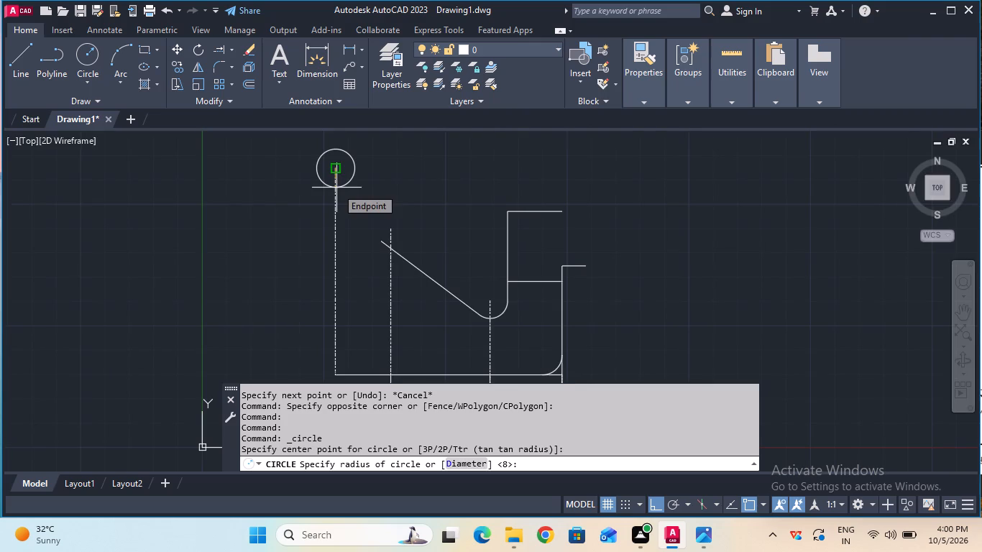
pyautogui.press('9')
pyautogui.press('Return')
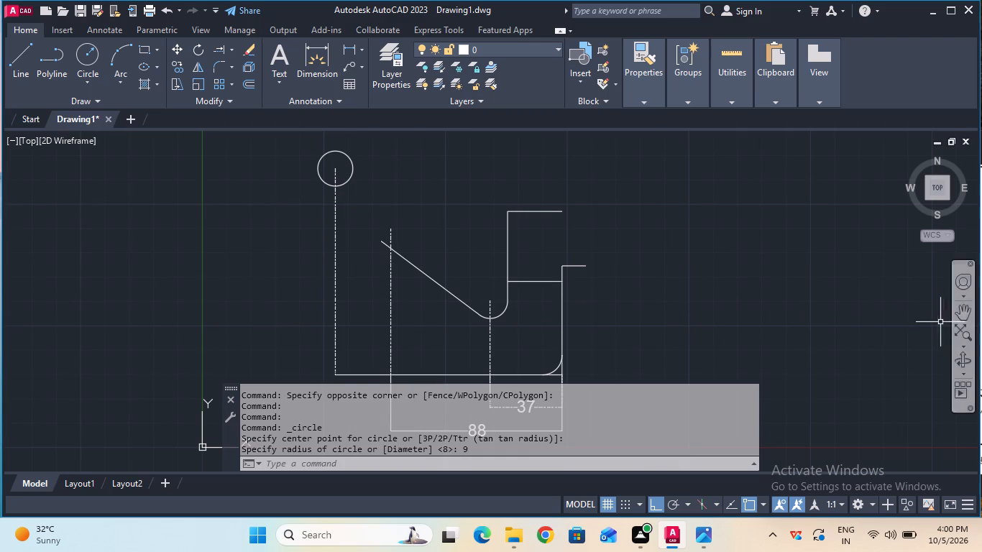
# Draw a second circle concentric with the 9 mm radius circle at the top of the left centre line.
pyautogui.click(957, 319)
pyautogui.moveTo(644, 223); pyautogui.dragTo(688, 300)
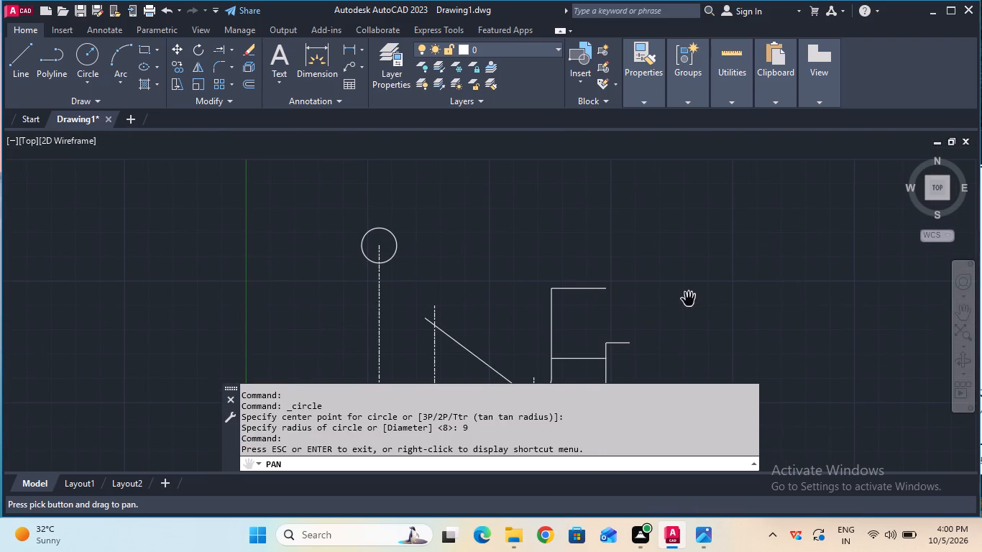
pyautogui.press('Escape')
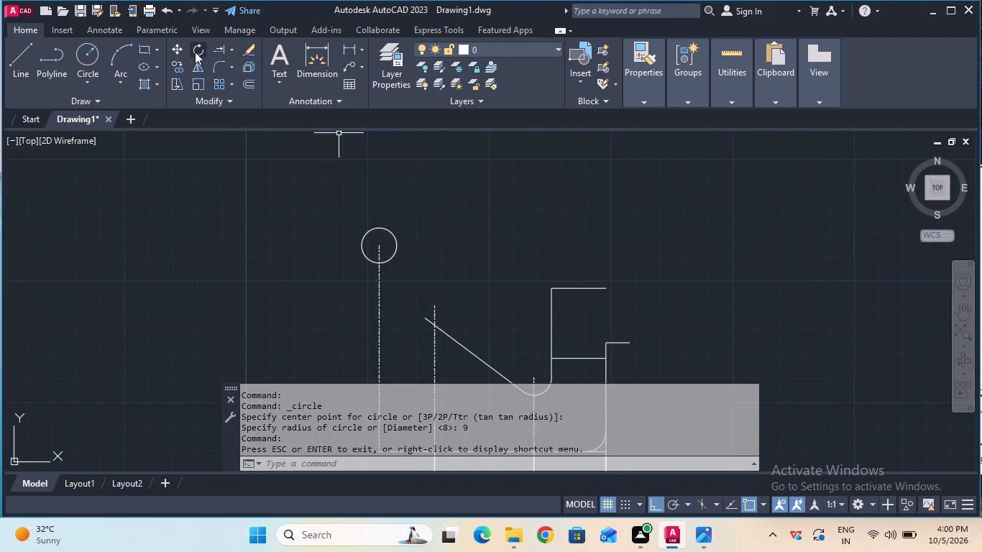
pyautogui.click(93, 57)
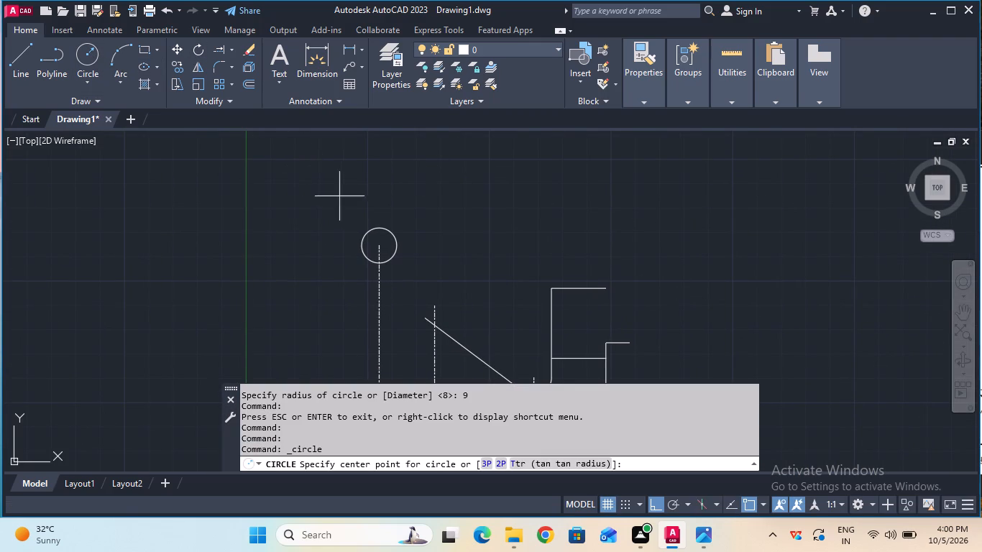
pyautogui.click(378, 249)
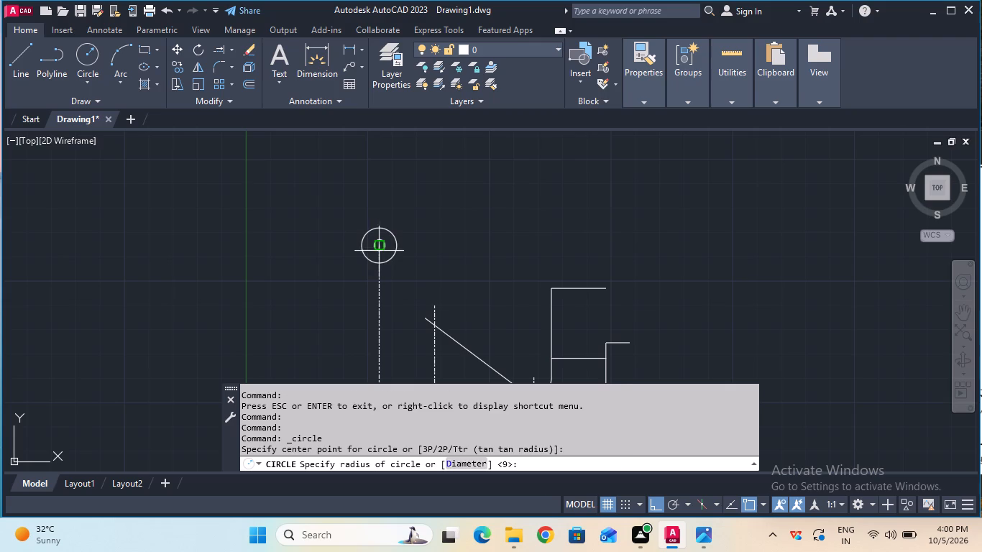
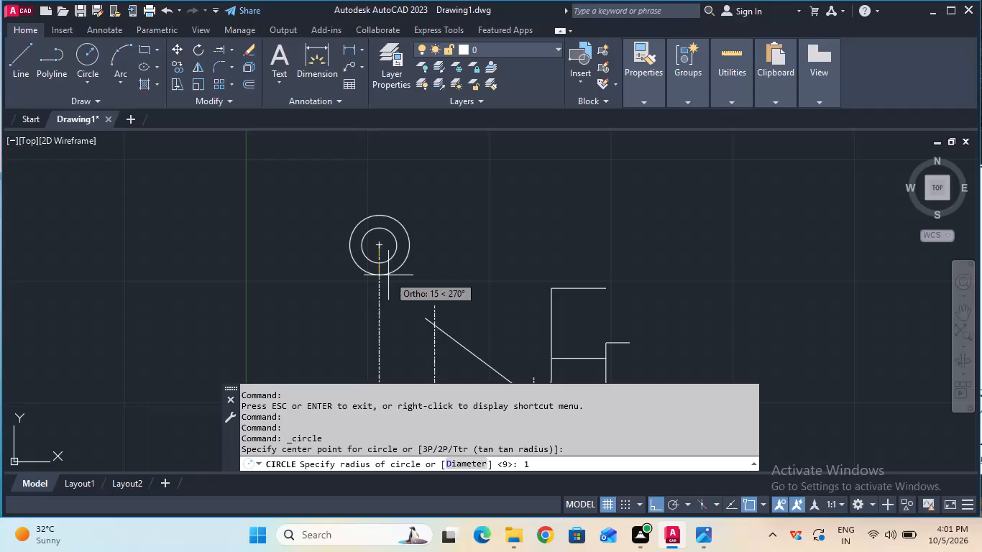
# Complete the second concentric circle at the top of the left centre line with a 16 mm radius.
pyautogui.press('6')
pyautogui.press('Return')
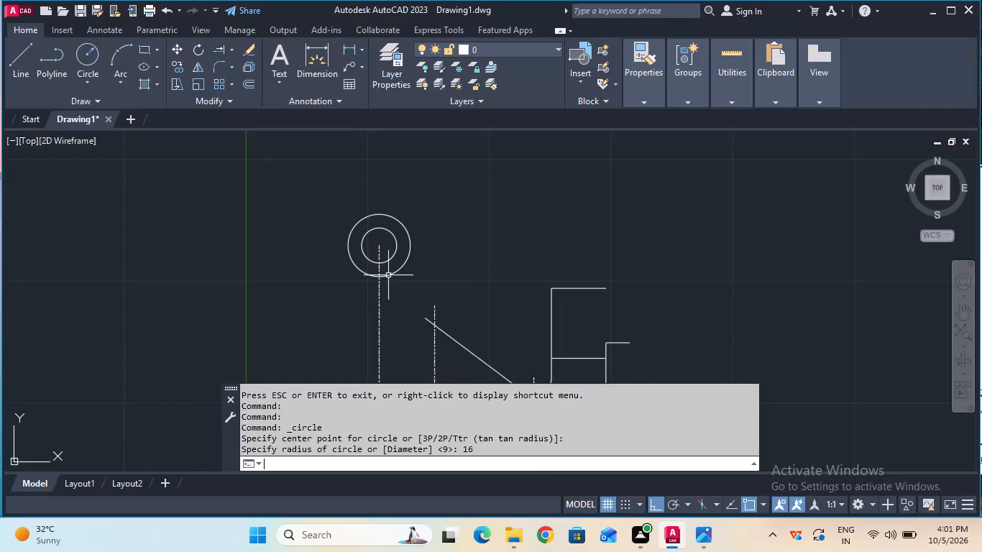
# Draw a 32 mm radius circle concentric with the 9 mm and 16 mm radius circles.
pyautogui.click(93, 57)
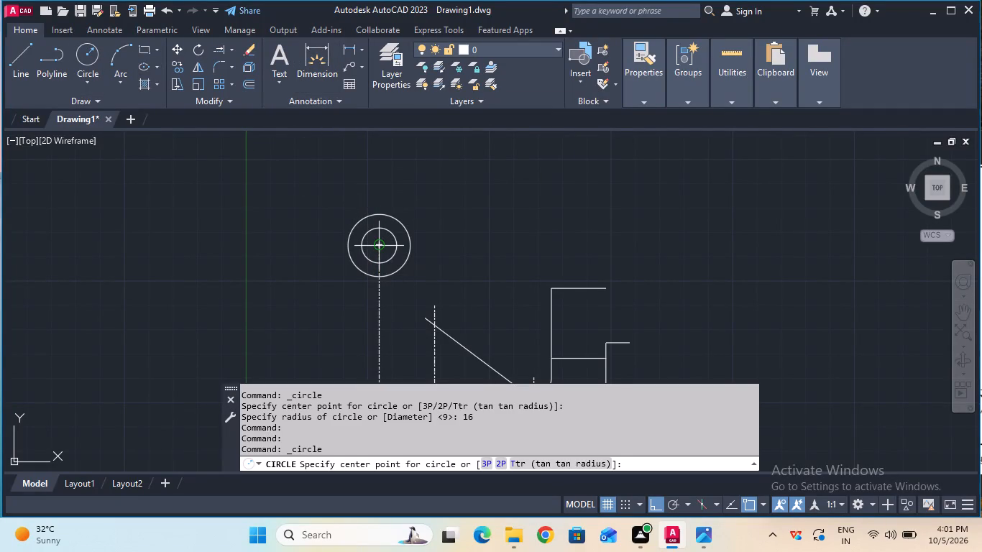
pyautogui.click(380, 246)
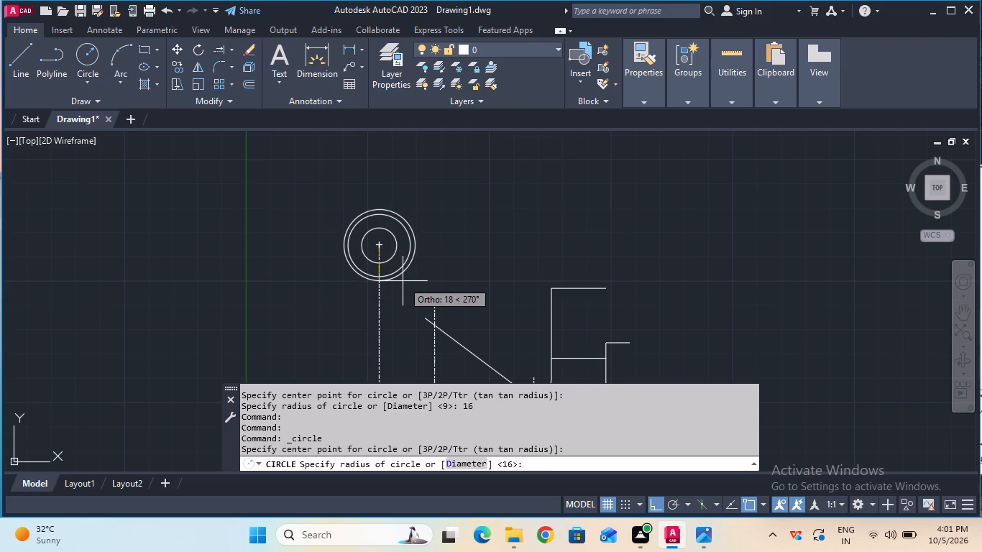
pyautogui.write('32')
pyautogui.press('Return')
pyautogui.press('Escape')
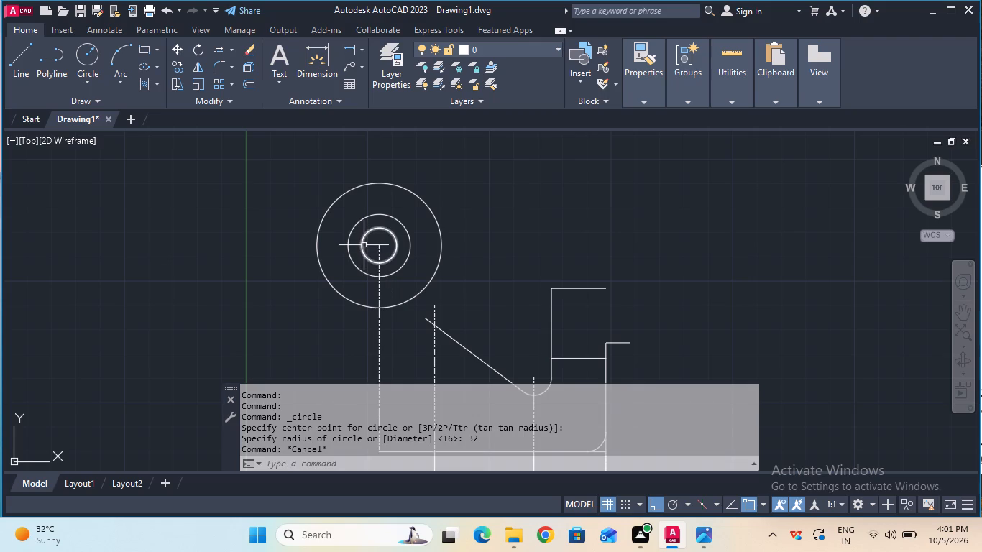
# Draw a 19 mm vertical line upward from the left quadrant of the 16 mm radius circle.
pyautogui.click(32, 68)
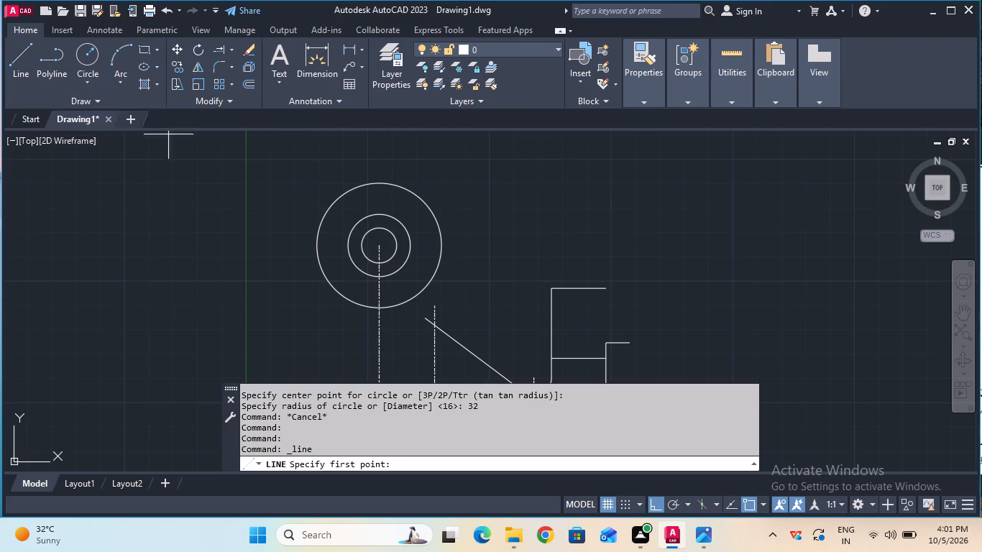
pyautogui.click(346, 246)
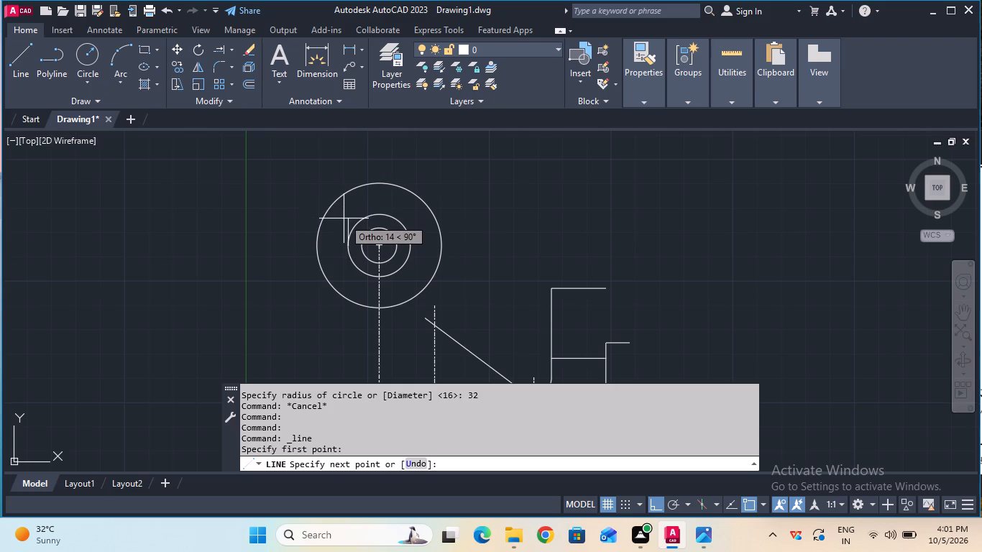
pyautogui.write('19')
pyautogui.press('Return')
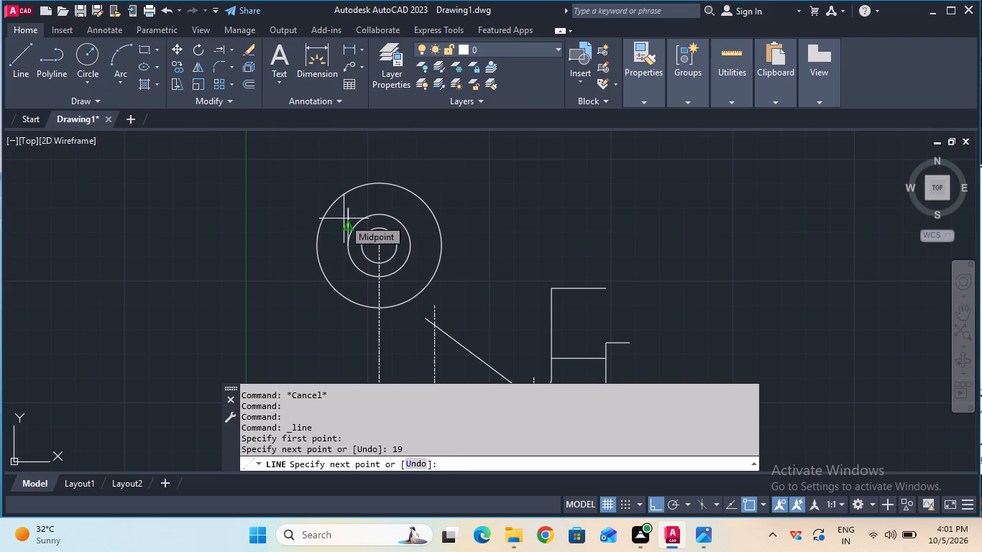
pyautogui.press('Escape')
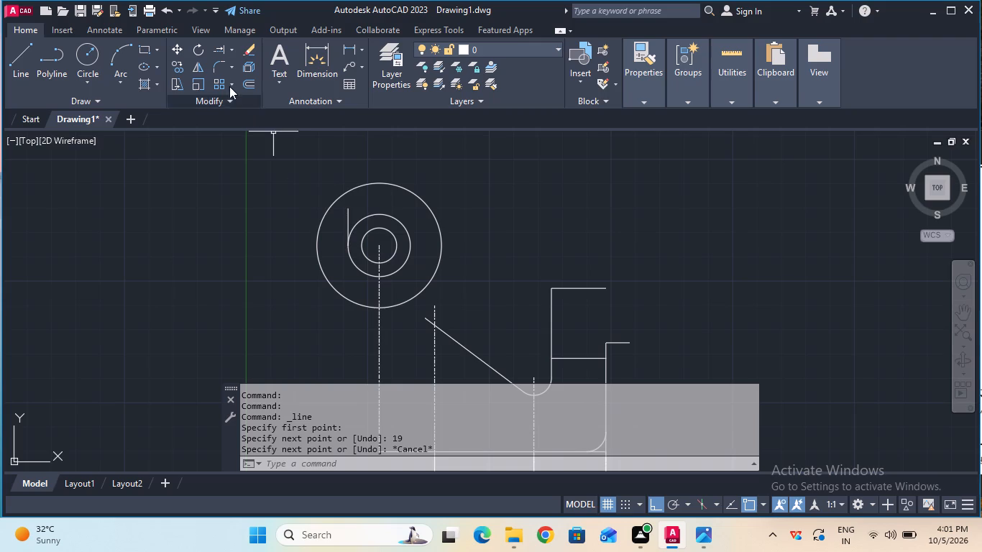
# Extend the 19 mm vertical line up to the 32 mm radius circle.
pyautogui.click(220, 51)
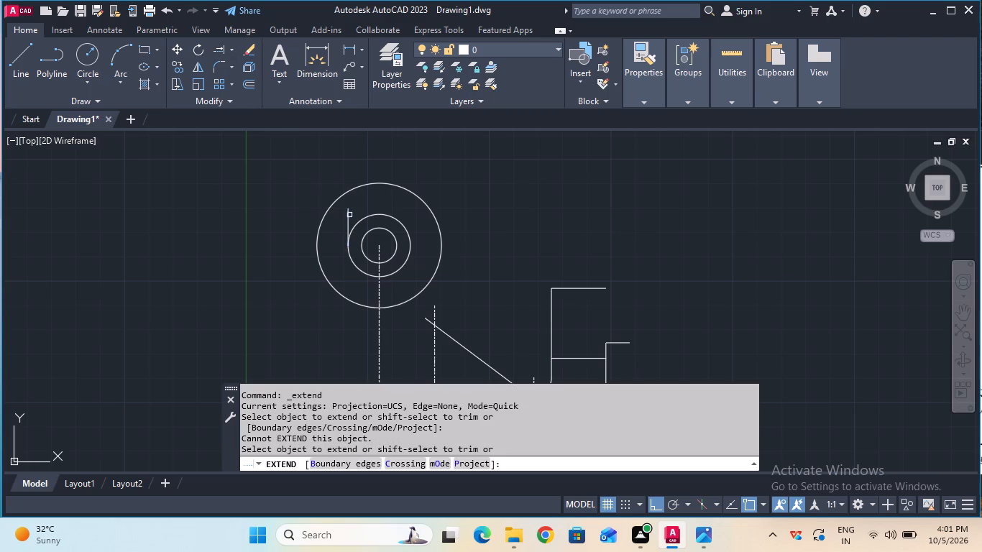
pyautogui.click(347, 214)
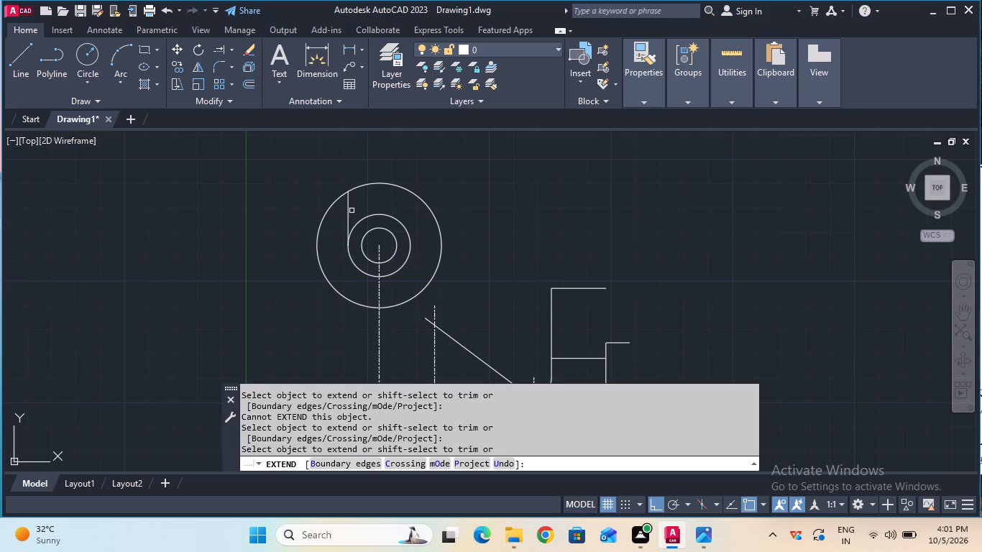
pyautogui.press('Escape')
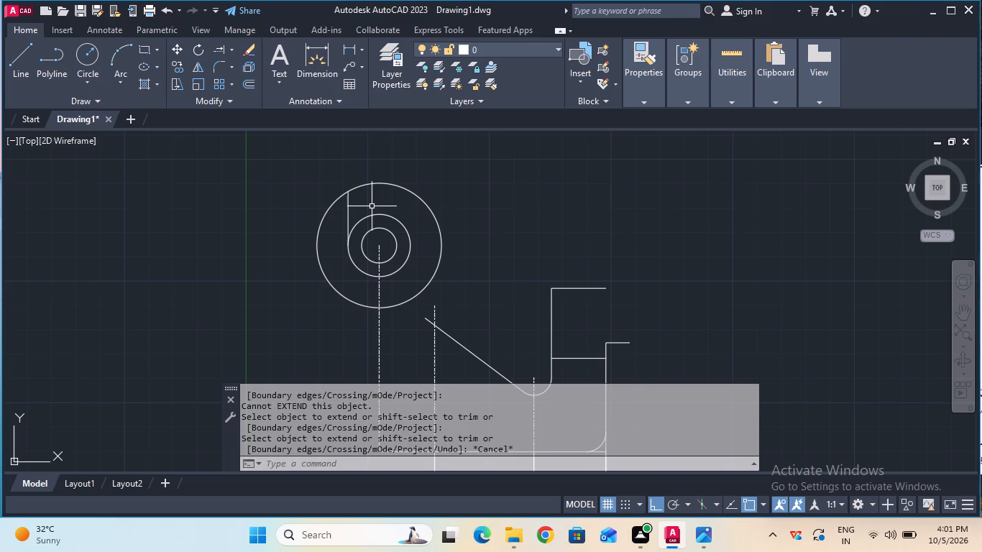
# Draw a vertical line from the top quadrant of the 16 mm radius circle to the top of the 32 mm radius circle.
pyautogui.click(20, 68)
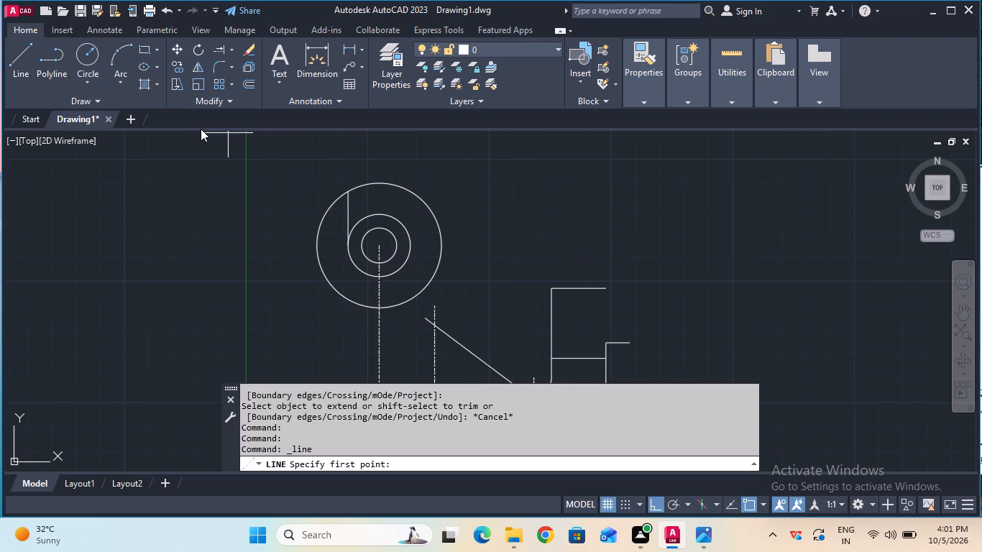
pyautogui.click(382, 213)
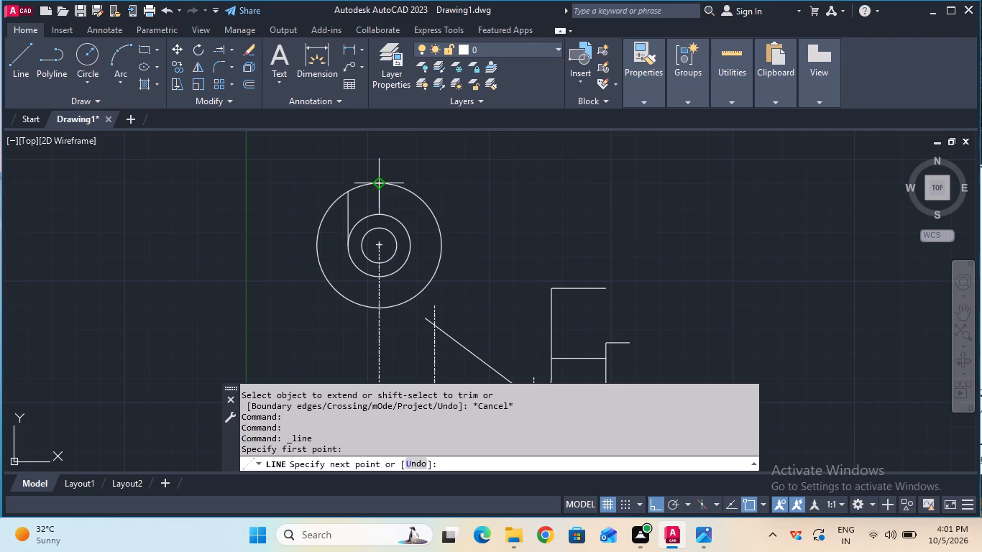
pyautogui.click(382, 183)
pyautogui.press('Escape')
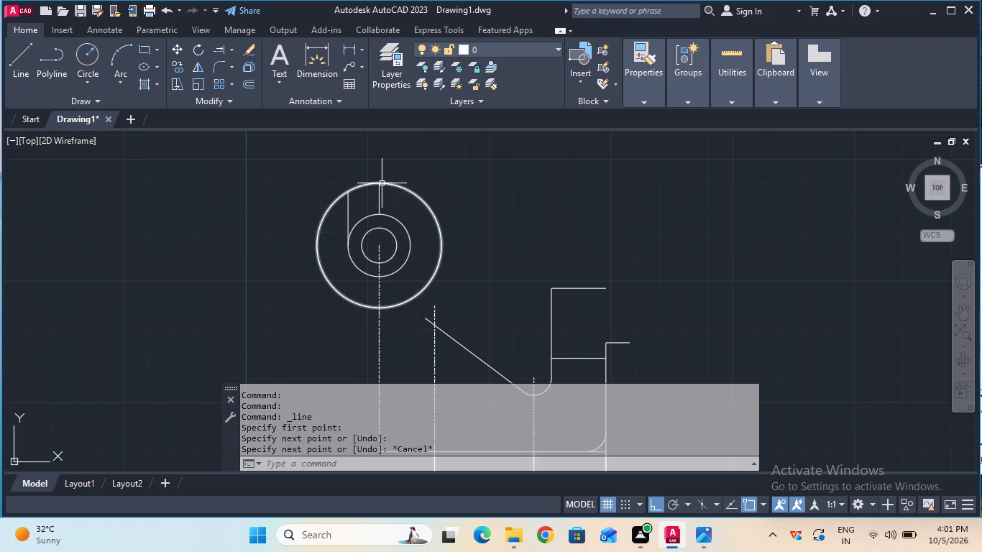
# Trim the upper-left arc of the 16 mm radius circle between the two vertical lines.
pyautogui.click(234, 47)
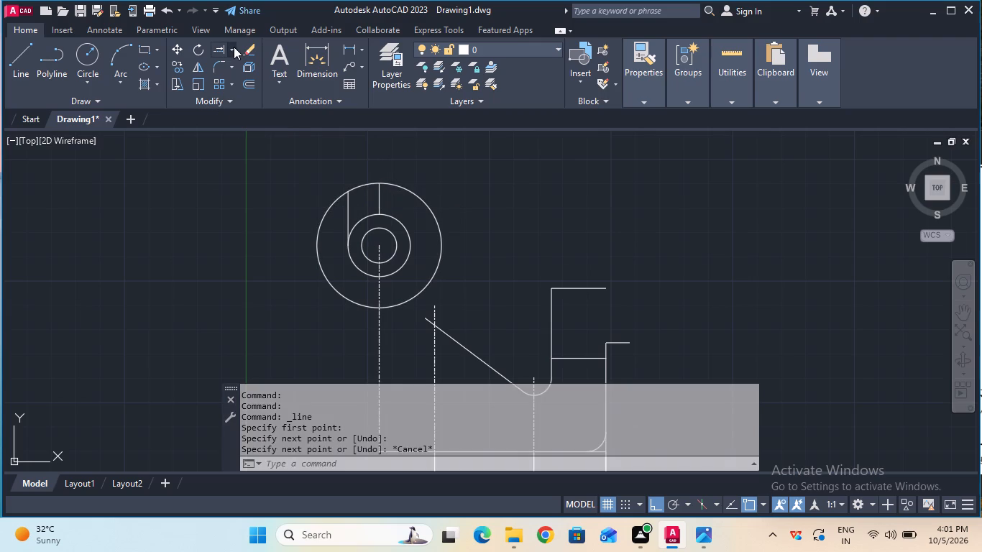
pyautogui.click(239, 75)
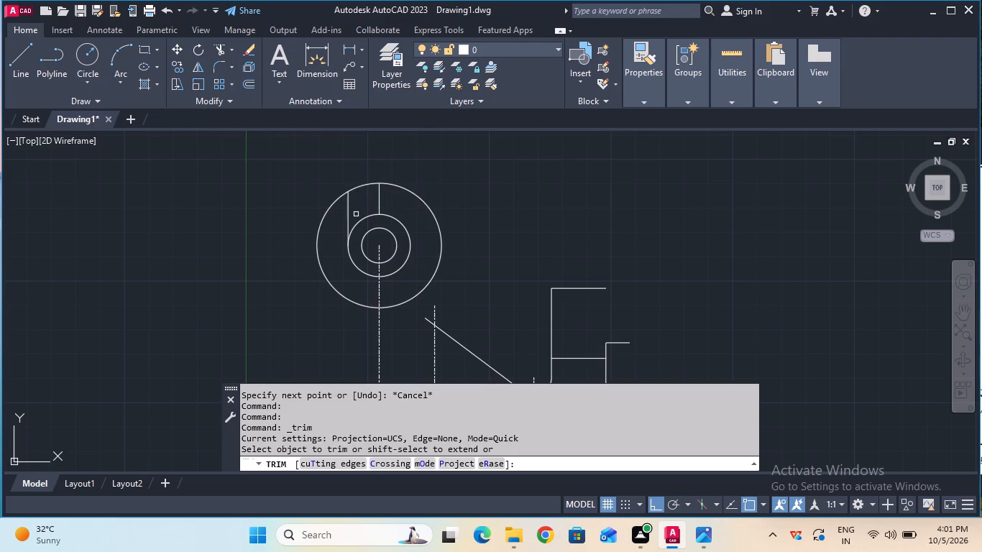
pyautogui.click(359, 220)
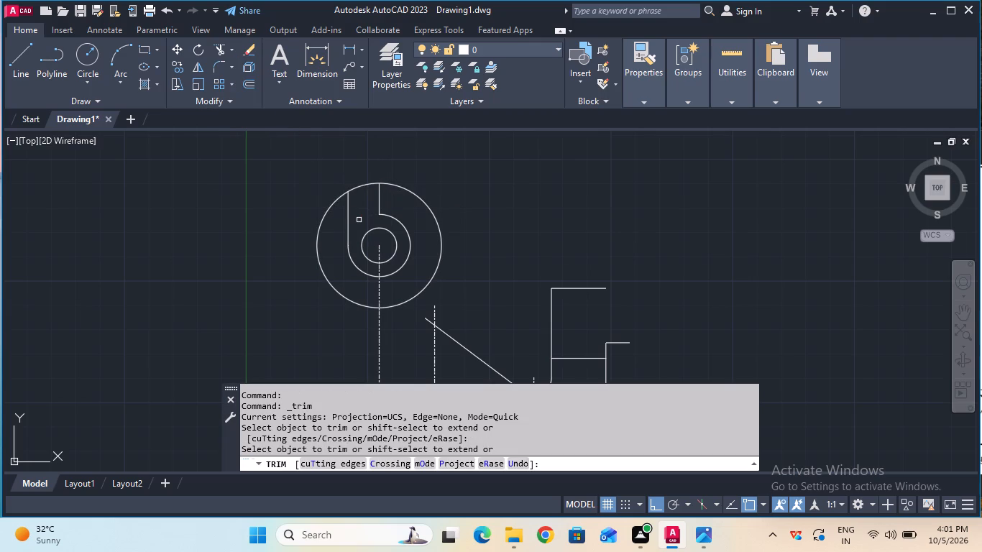
pyautogui.press('Escape')
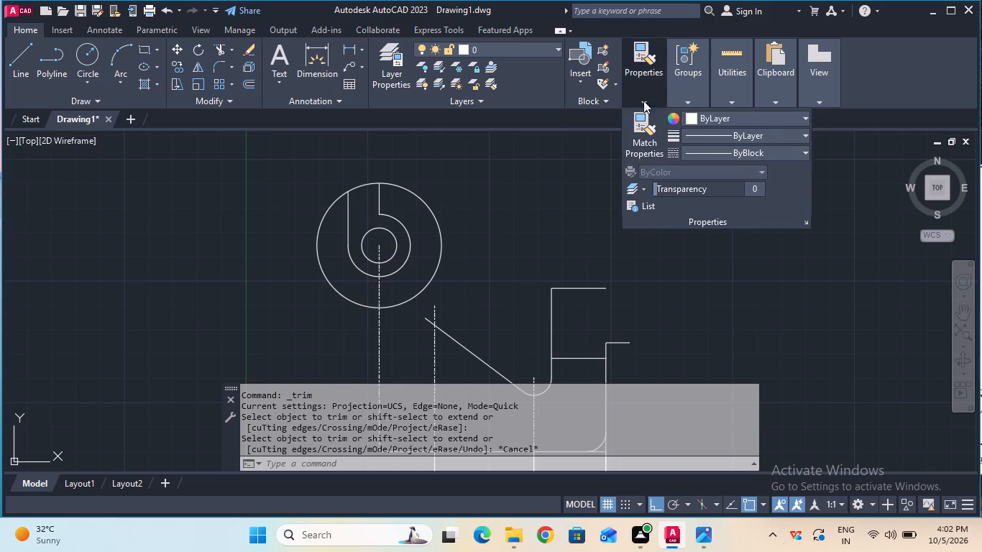
# Draw a horizontal centre line in the CENTER linetype across the 32 mm radius circle, as two halves from its centre to the left and right quadrants.
pyautogui.click(717, 151)
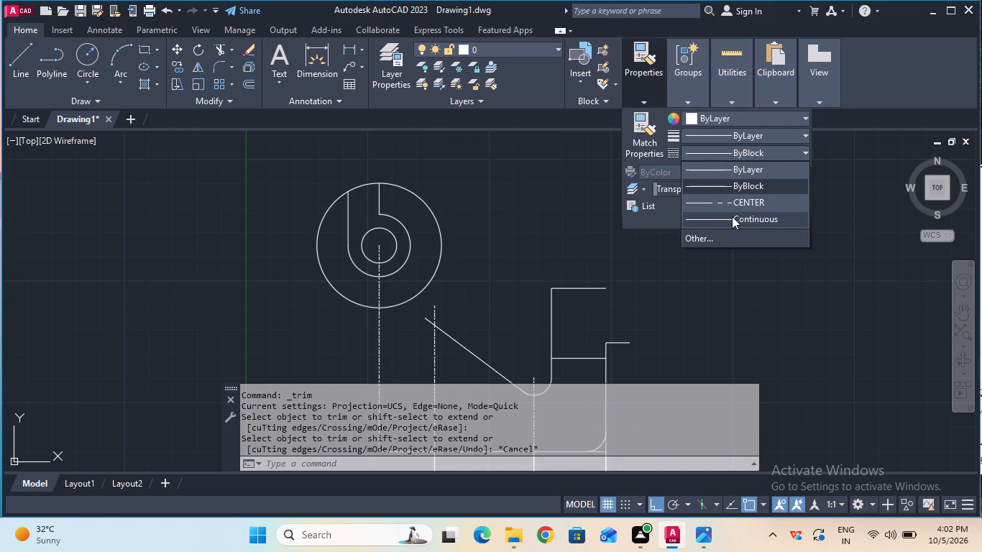
pyautogui.click(735, 202)
pyautogui.click(550, 147)
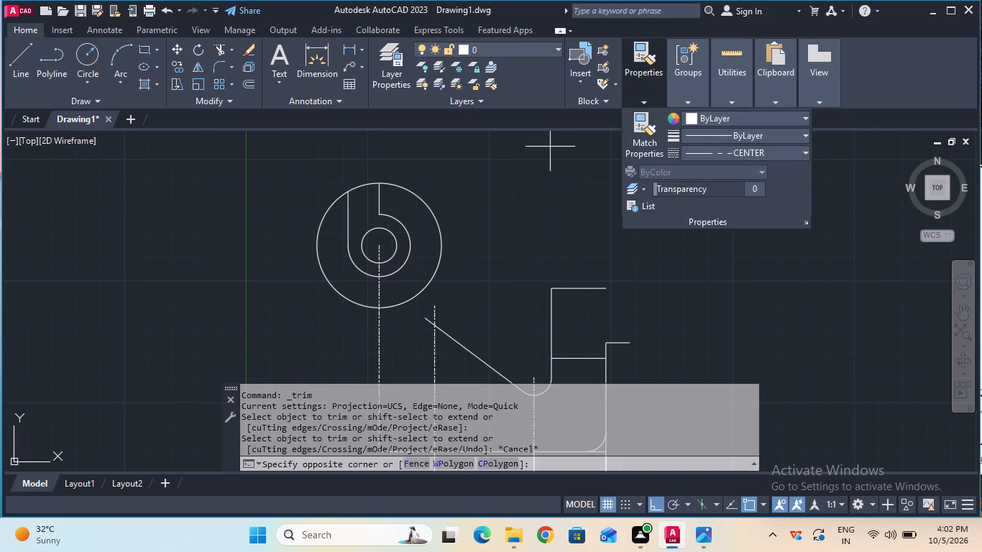
pyautogui.click(462, 177)
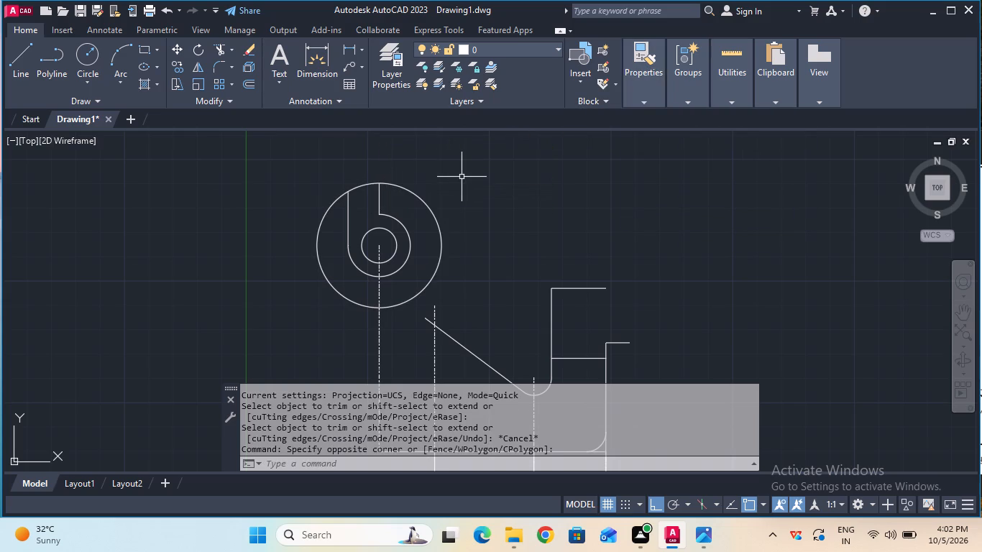
pyautogui.click(27, 67)
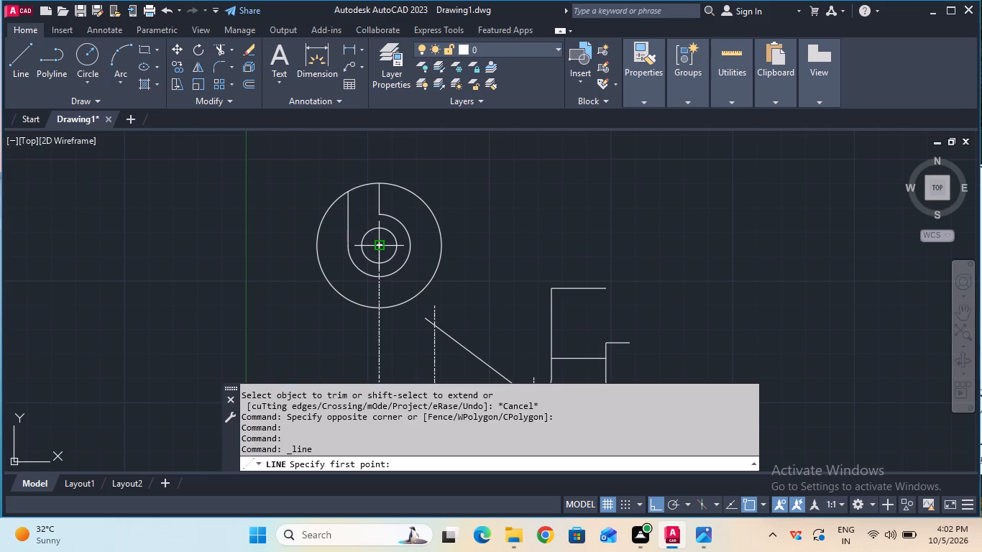
pyautogui.click(385, 245)
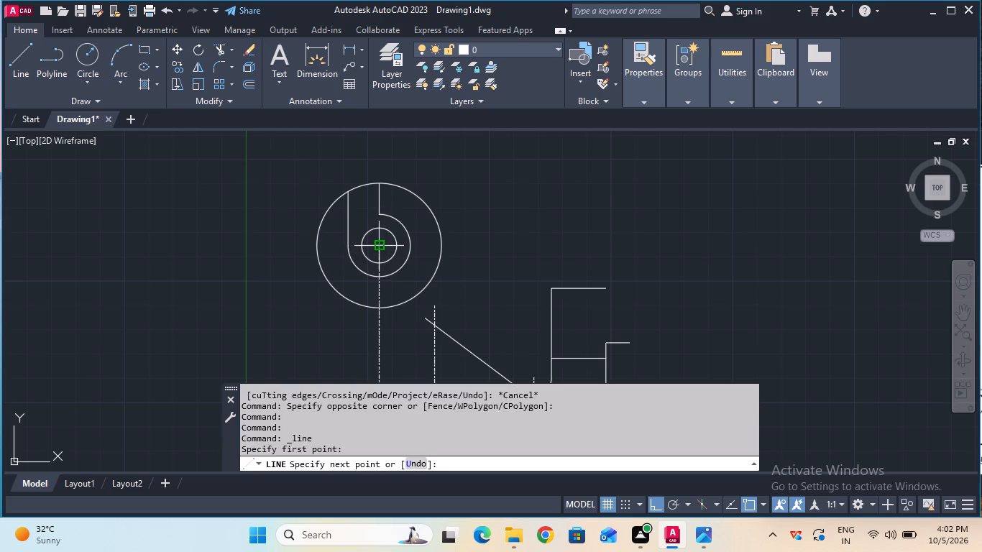
pyautogui.click(319, 245)
pyautogui.press('Escape')
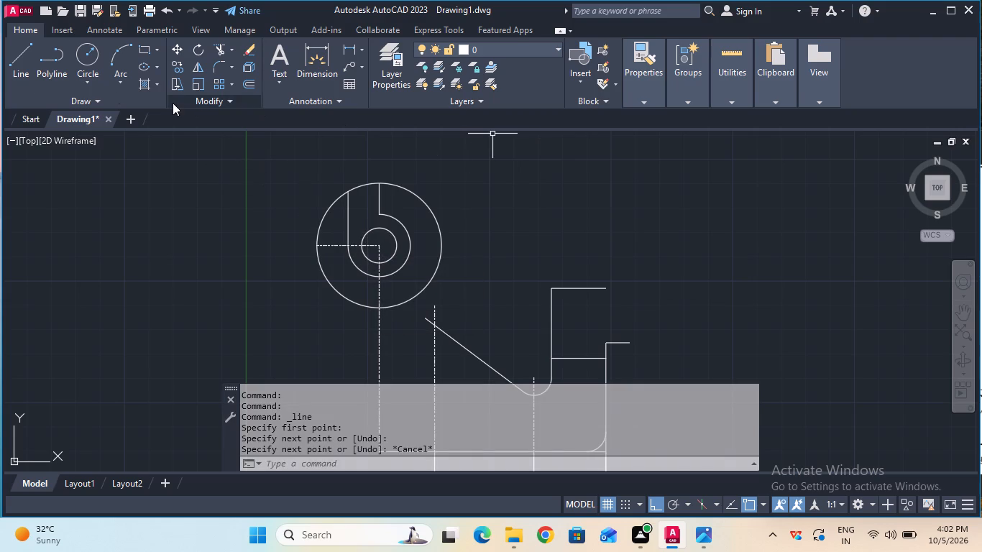
pyautogui.click(13, 79)
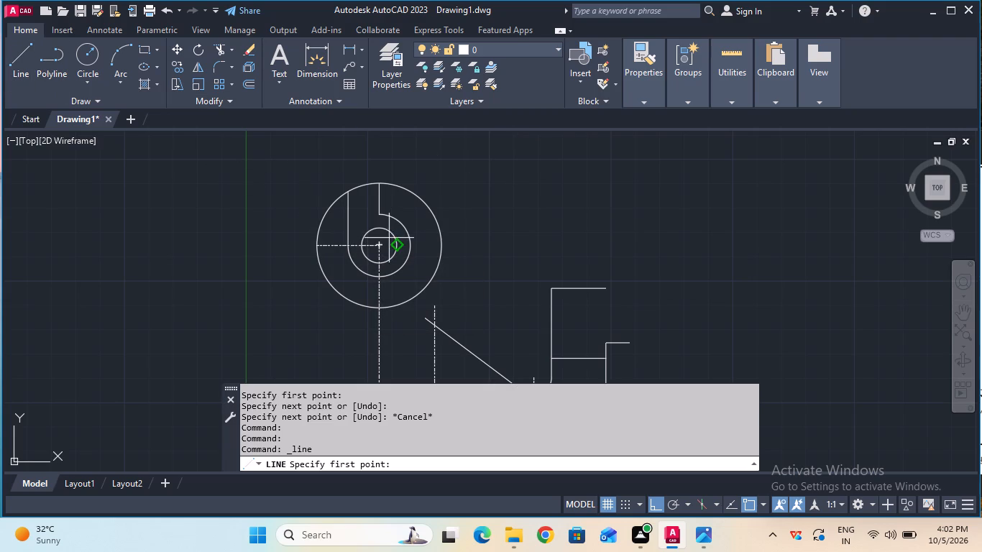
pyautogui.click(381, 246)
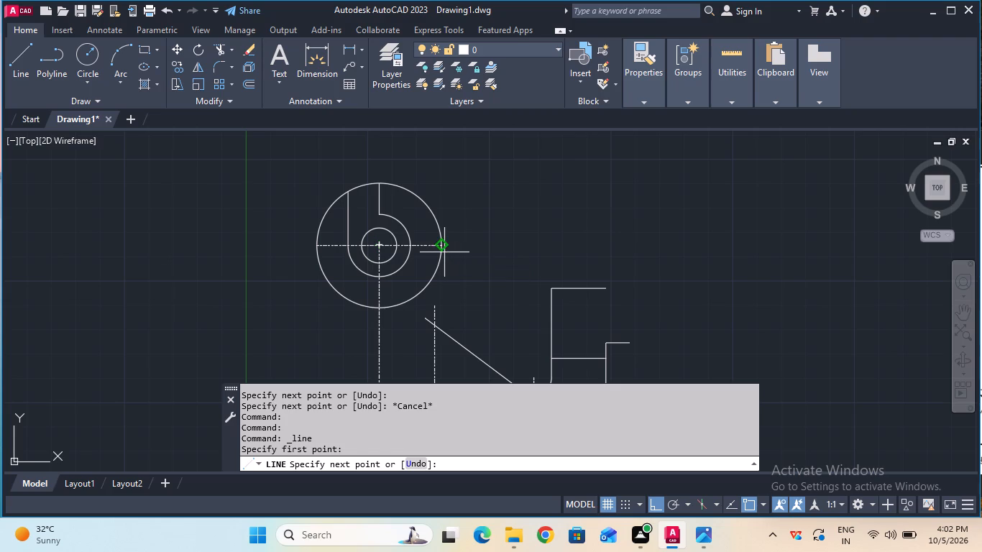
pyautogui.click(444, 252)
pyautogui.press('Escape')
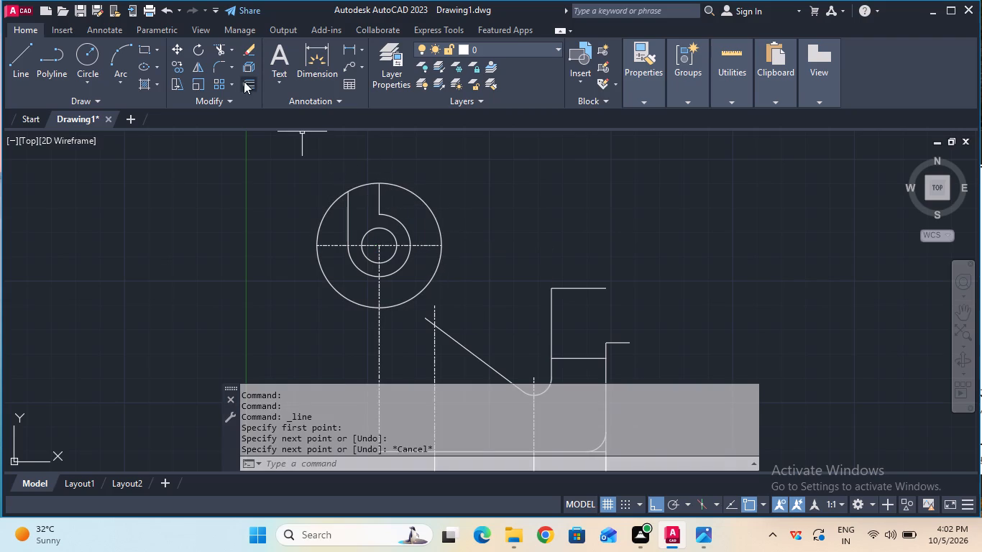
# Trim away the right half of the 32 mm radius circle, both its upper and lower quarter arcs.
pyautogui.click(221, 52)
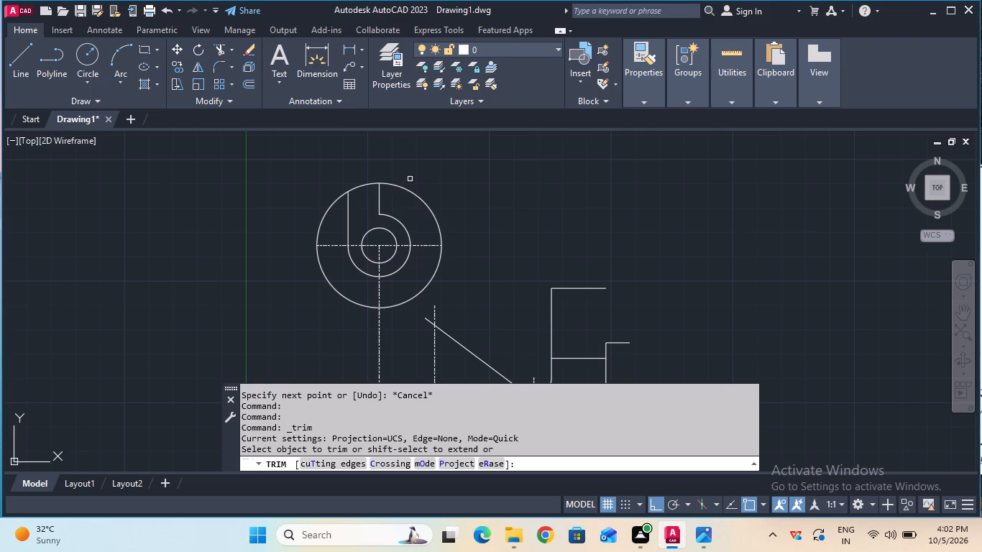
pyautogui.click(413, 192)
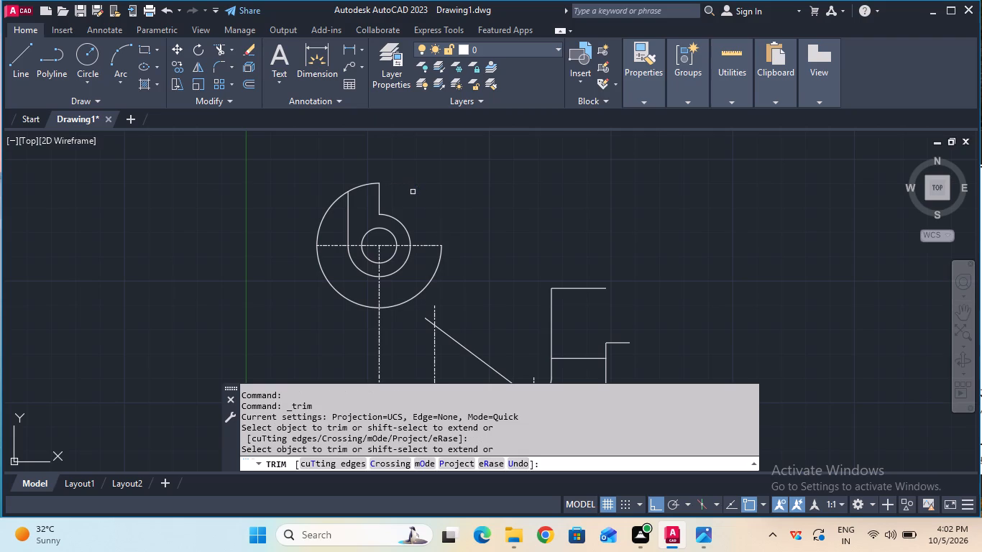
pyautogui.click(433, 280)
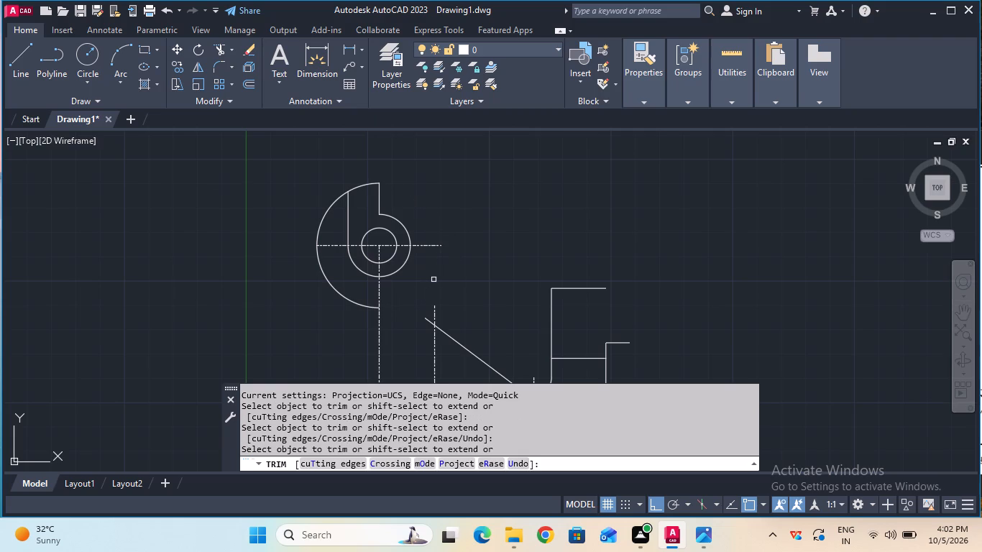
pyautogui.press('Escape')
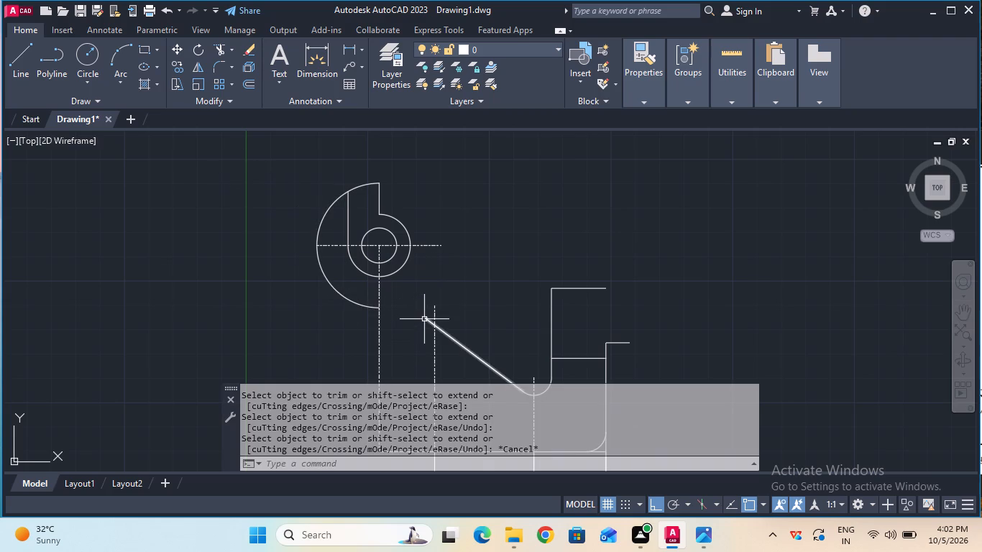
# Trim the upper end of the sloped line where it passes beyond the short vertical centre line.
pyautogui.click(223, 51)
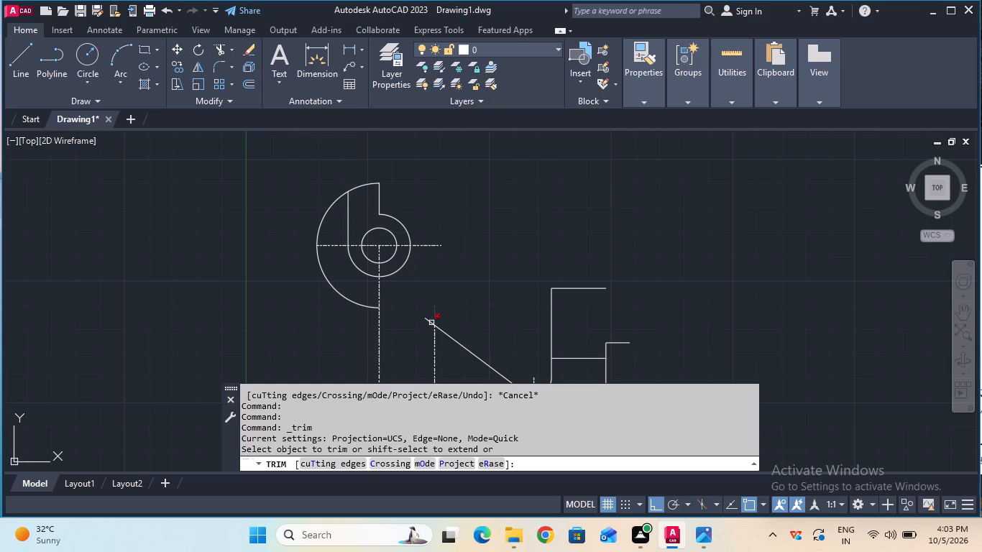
pyautogui.click(427, 323)
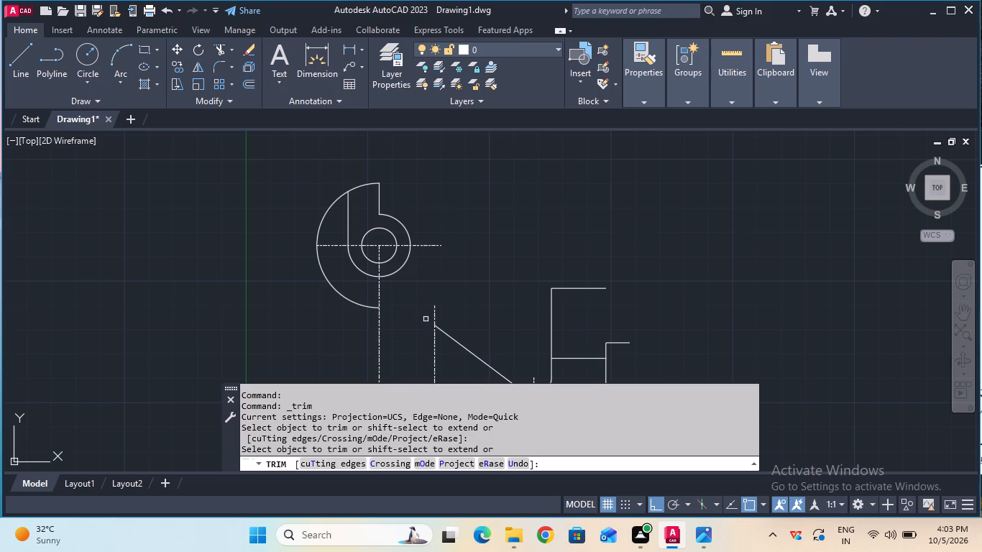
pyautogui.press('Escape')
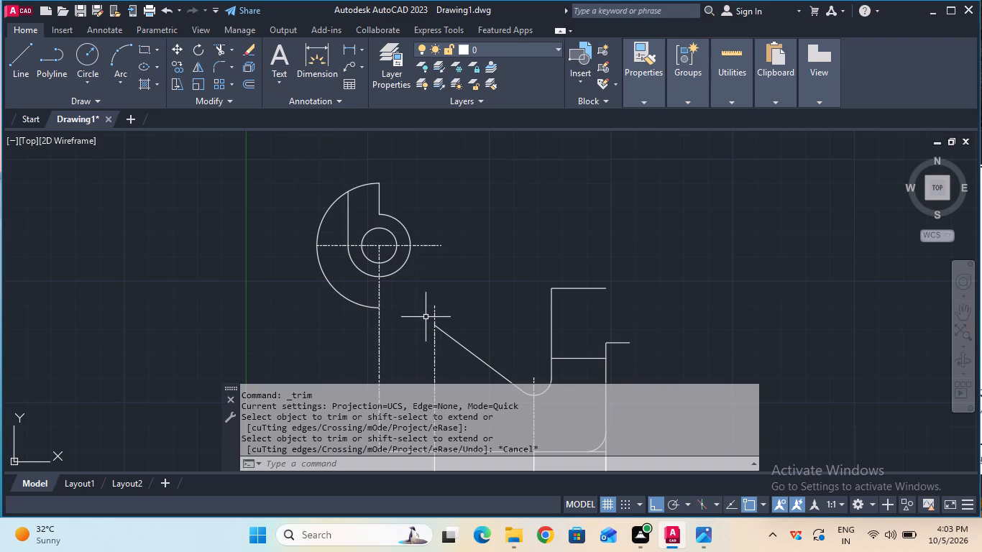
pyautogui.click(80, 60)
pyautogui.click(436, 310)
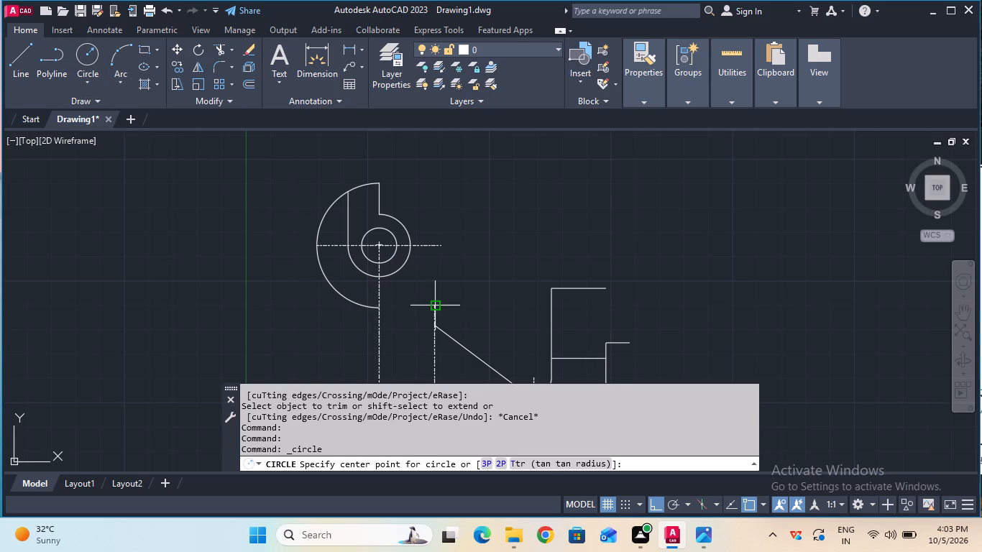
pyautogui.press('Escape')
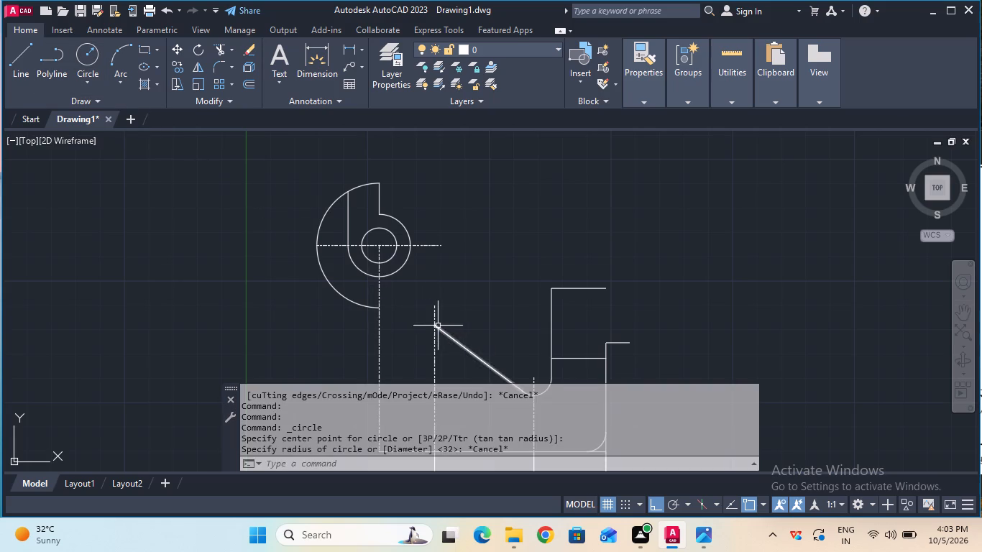
# Draw an 8 mm radius circle in the ByBlock linetype, centred on the upper end of the short vertical centre line above the sloped line.
pyautogui.click(653, 86)
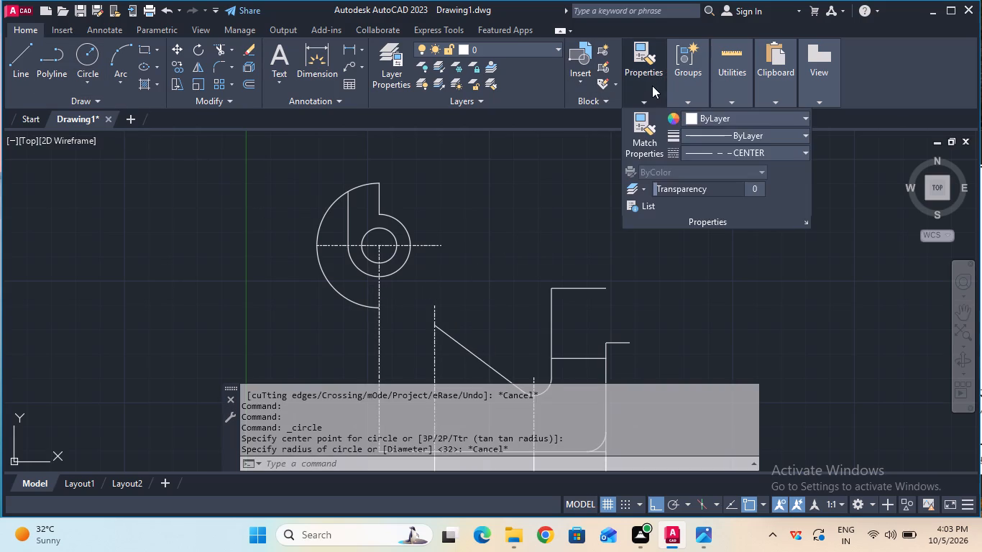
pyautogui.click(779, 155)
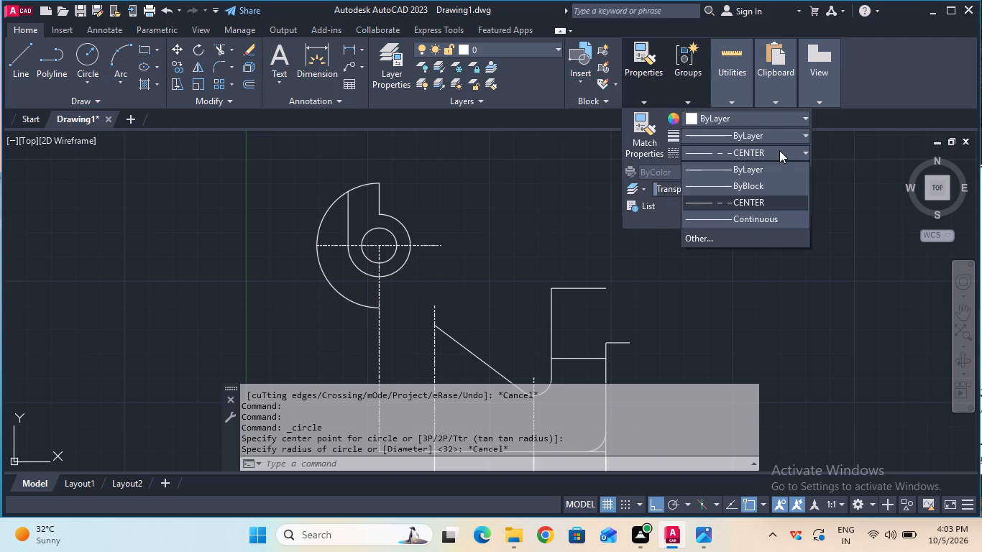
pyautogui.click(774, 187)
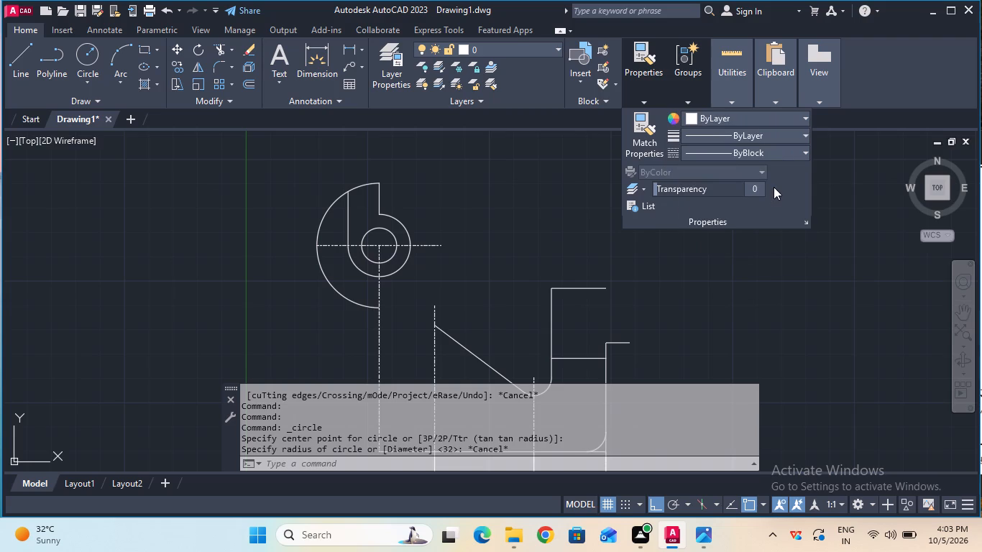
pyautogui.click(95, 50)
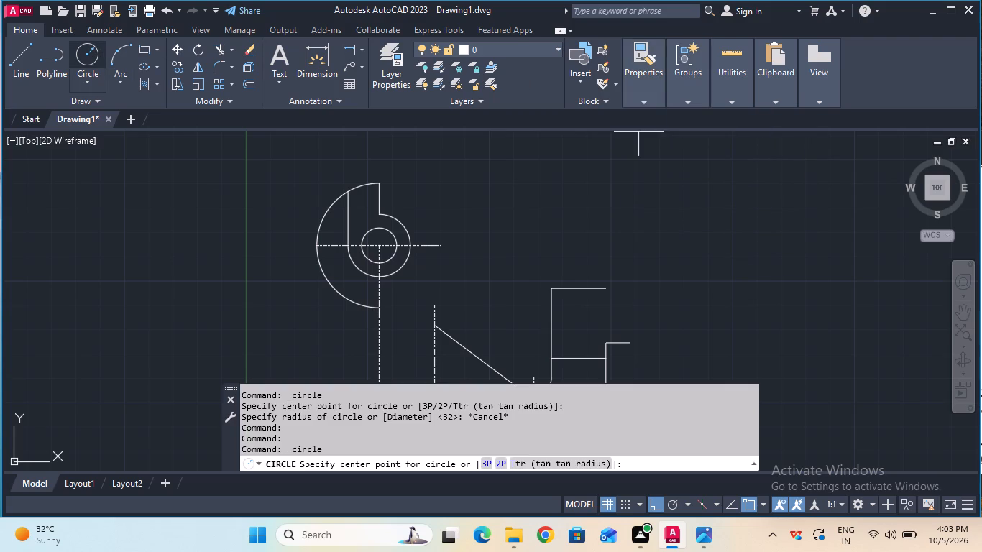
pyautogui.click(433, 303)
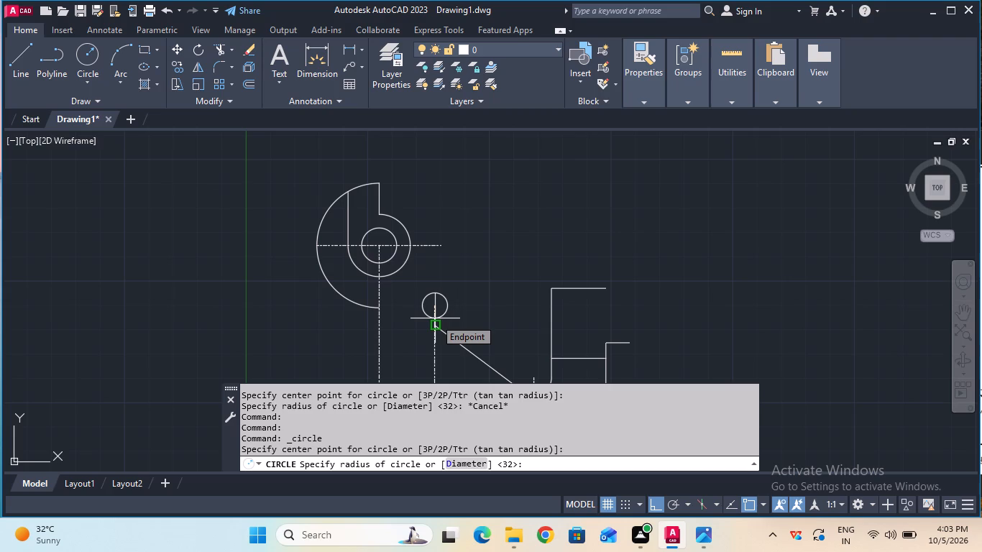
pyautogui.press('8')
pyautogui.press('Return')
pyautogui.press('Escape')
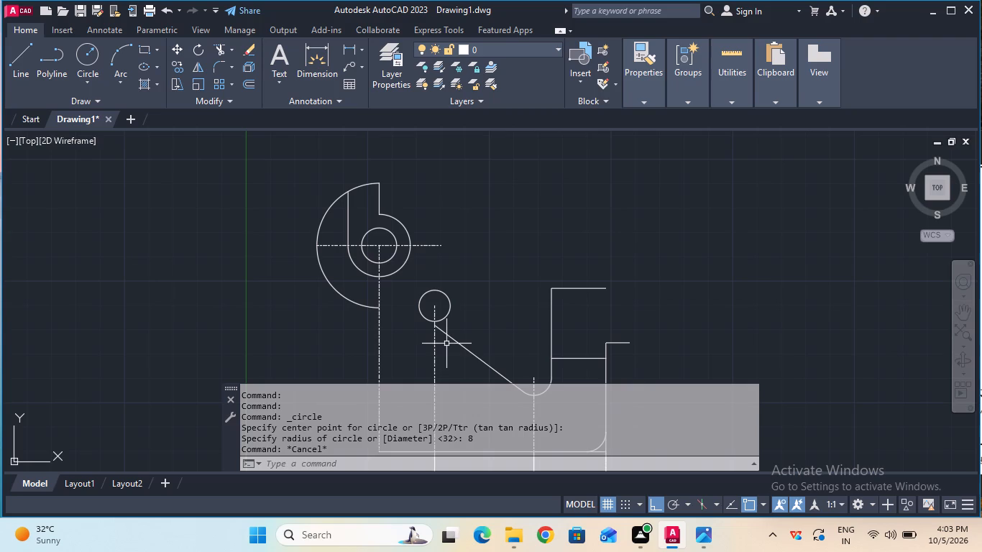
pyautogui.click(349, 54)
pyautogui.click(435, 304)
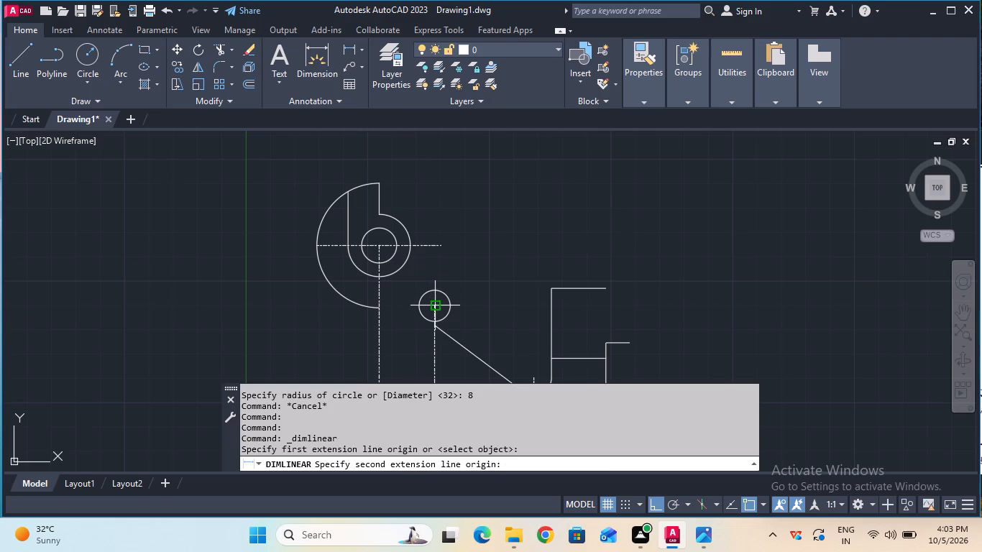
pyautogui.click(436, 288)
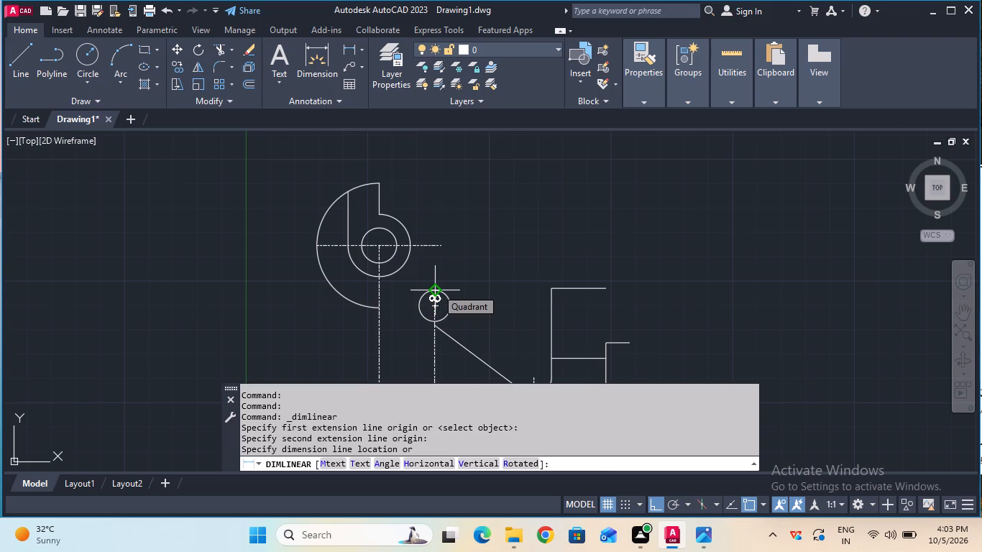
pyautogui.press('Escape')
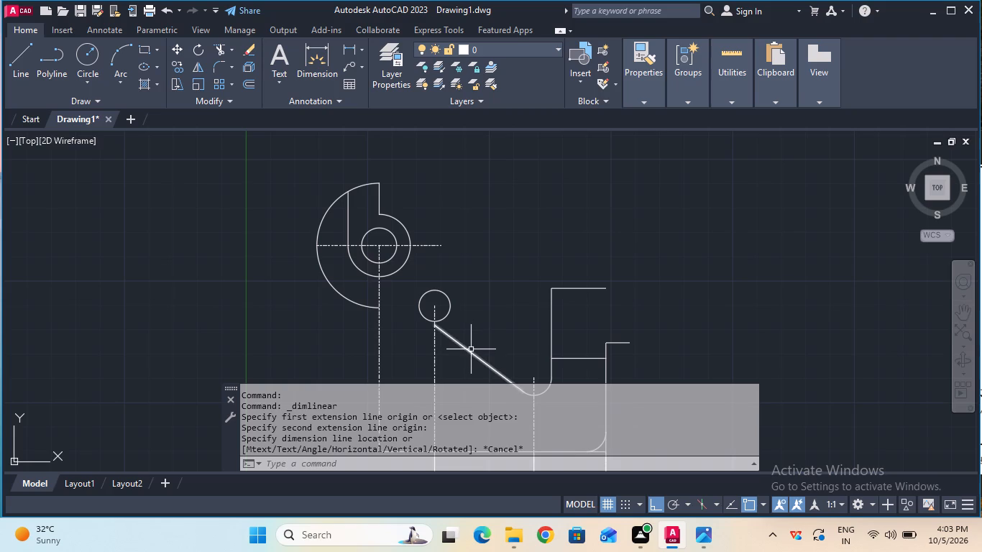
# Delete the sloped line between the short vertical centre line and the small bottom arc.
pyautogui.click(471, 349)
pyautogui.press('Delete')
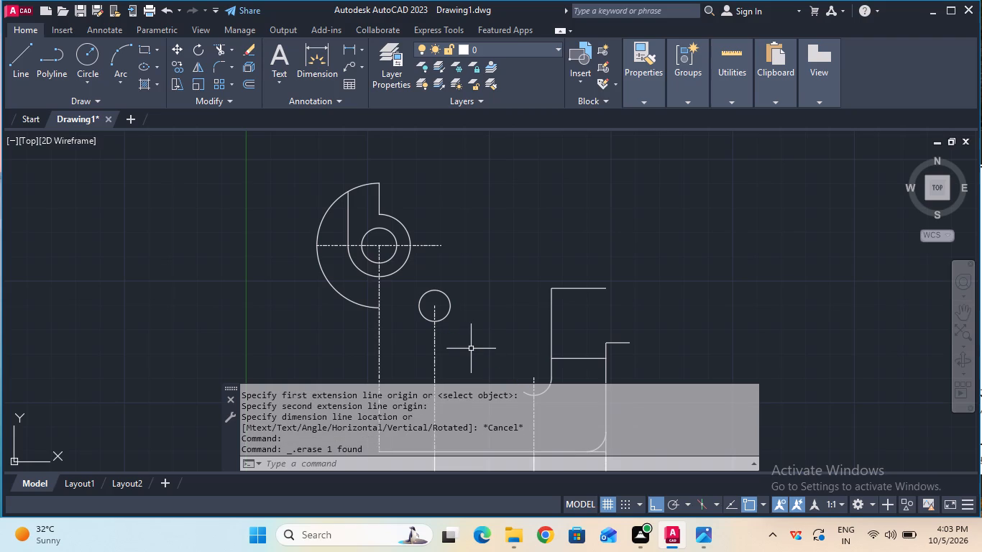
# With Ortho off, draw a sloped line tangent from the small bottom arc to the lower-left side of the 8 mm radius circle.
pyautogui.click(955, 313)
pyautogui.moveTo(818, 321); pyautogui.dragTo(811, 256)
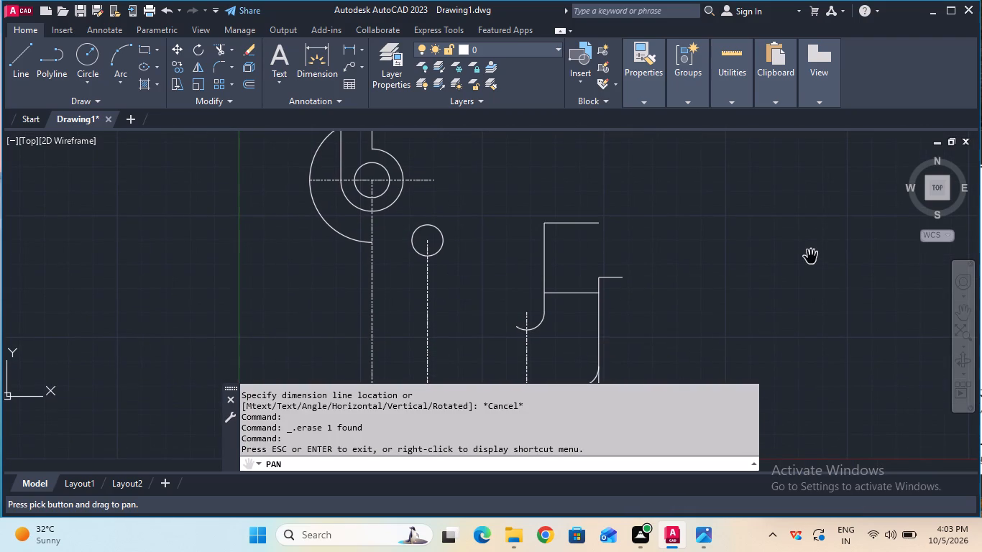
pyautogui.press('Escape')
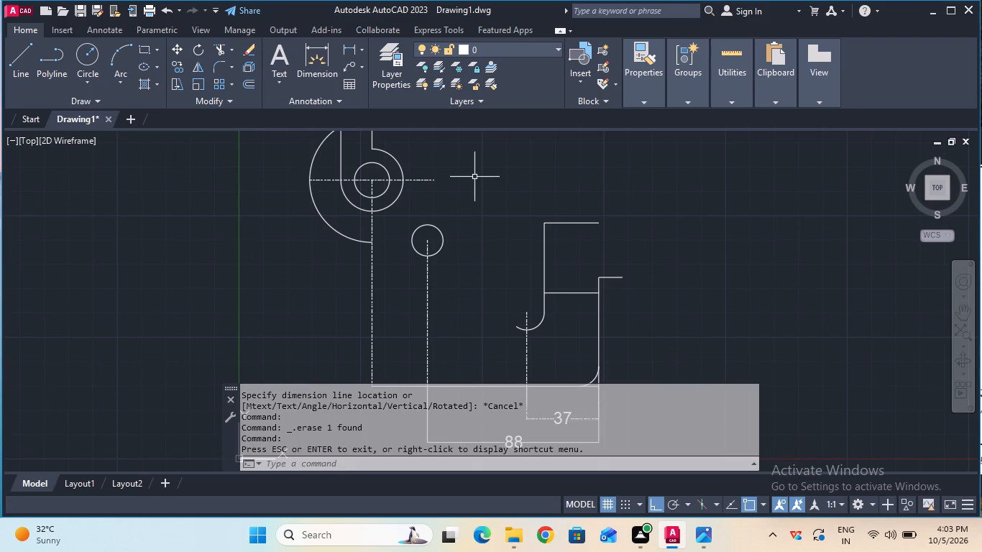
pyautogui.press('F8')
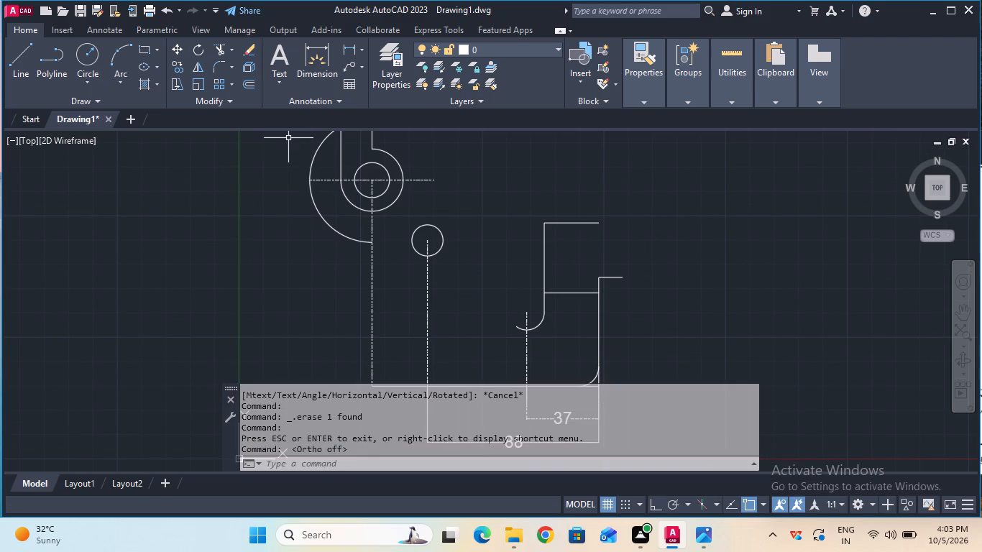
pyautogui.click(27, 73)
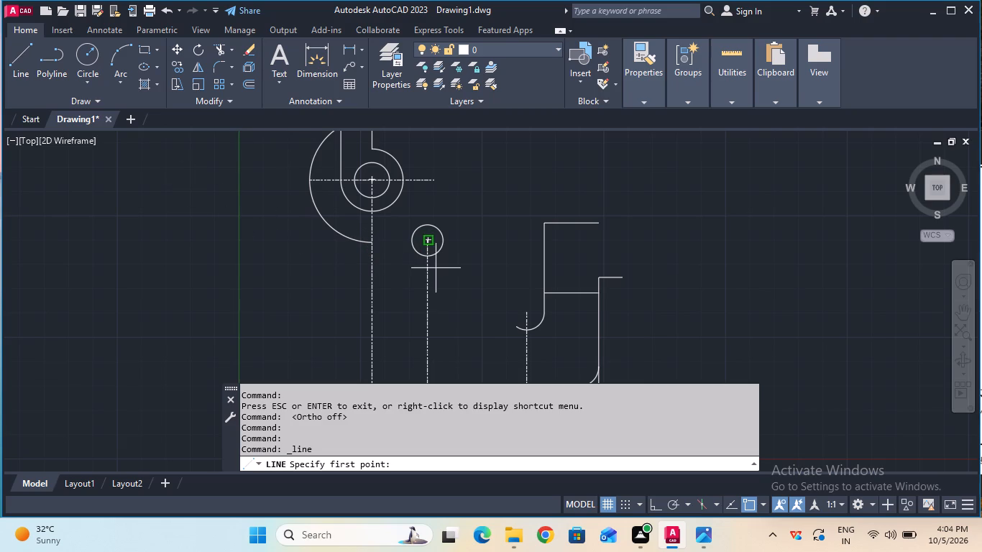
pyautogui.press('Escape')
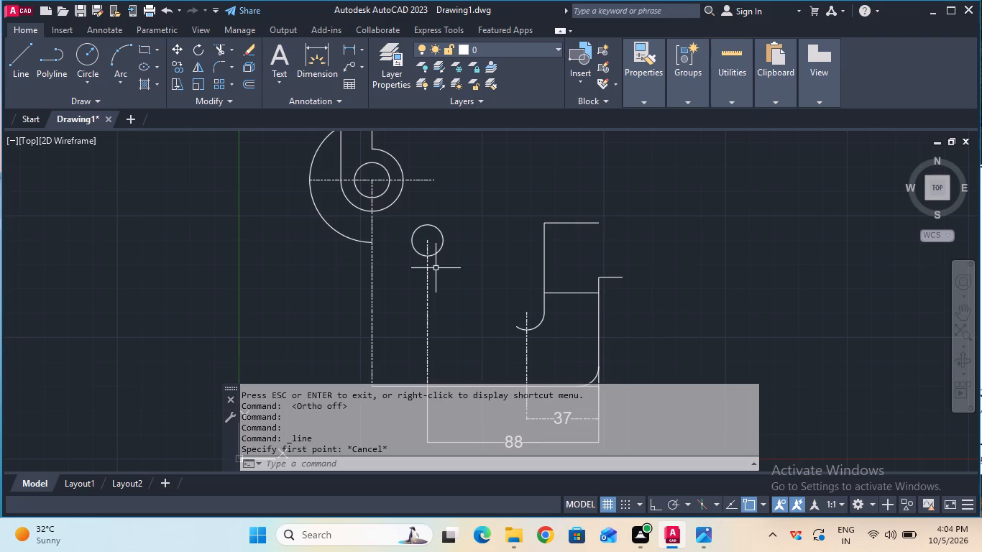
pyautogui.press('l')
pyautogui.press('Return')
pyautogui.write('tan')
pyautogui.press('Return')
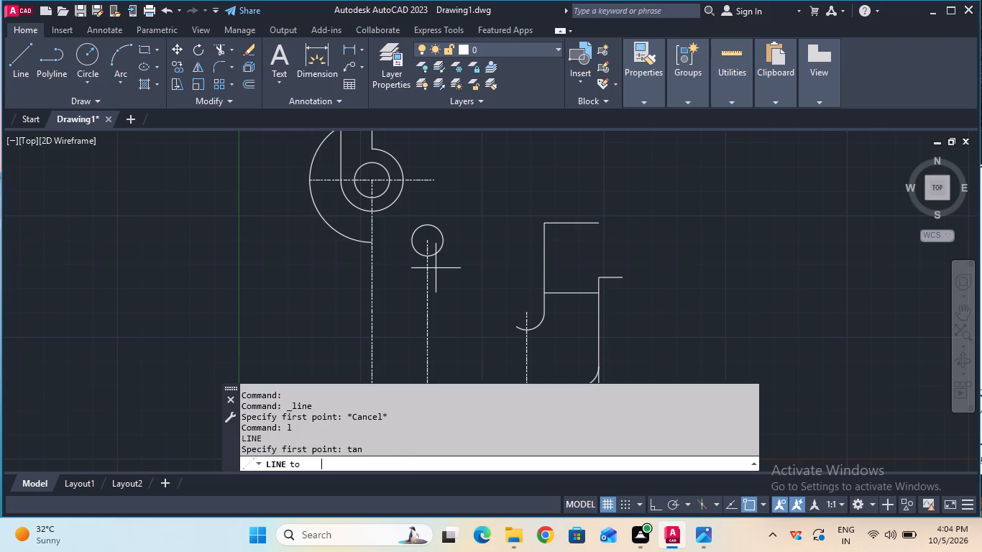
pyautogui.click(516, 327)
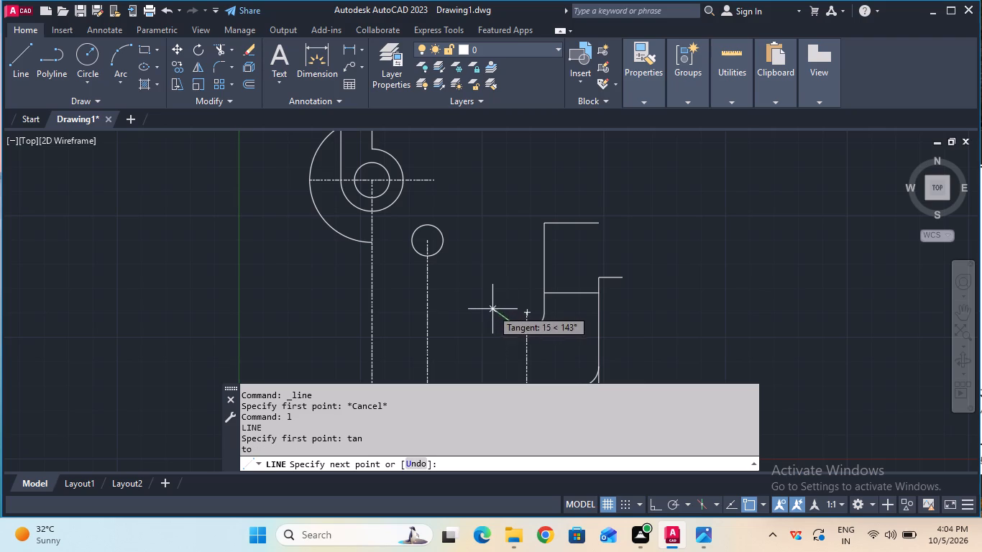
pyautogui.click(417, 257)
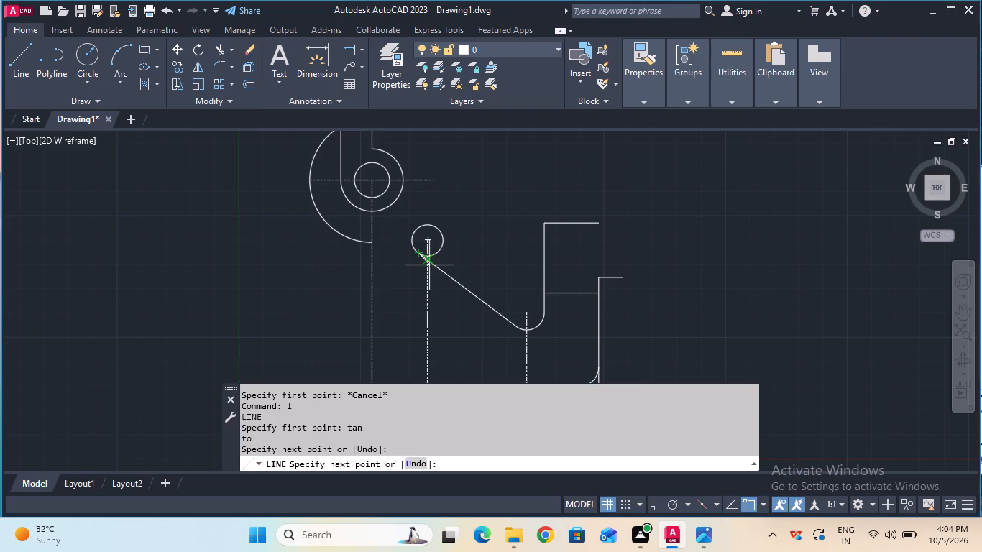
pyautogui.press('Escape')
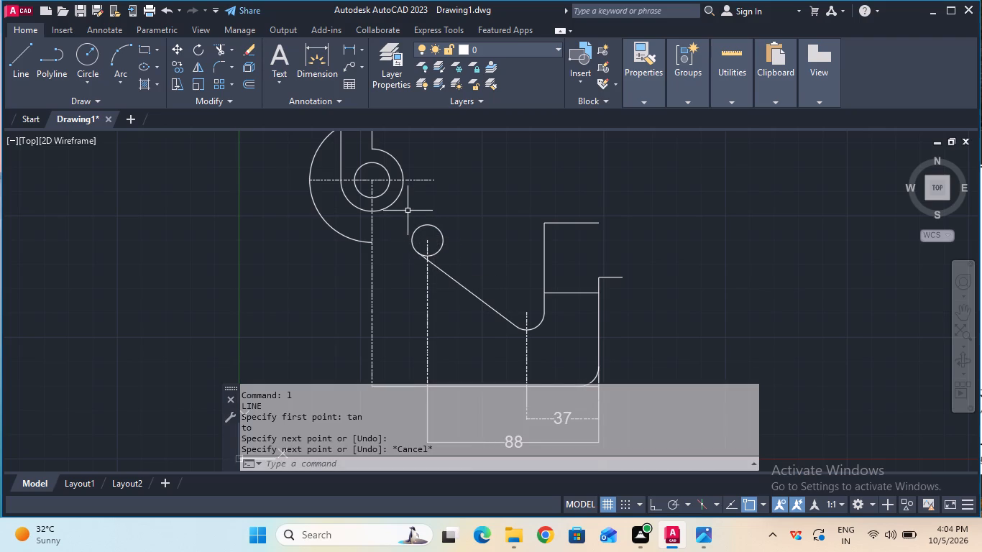
# Draw a line from a tangent point on the left of the 8 mm radius circle to the right quadrant of the hub's 16 mm radius arc.
pyautogui.press('l')
pyautogui.press('Return')
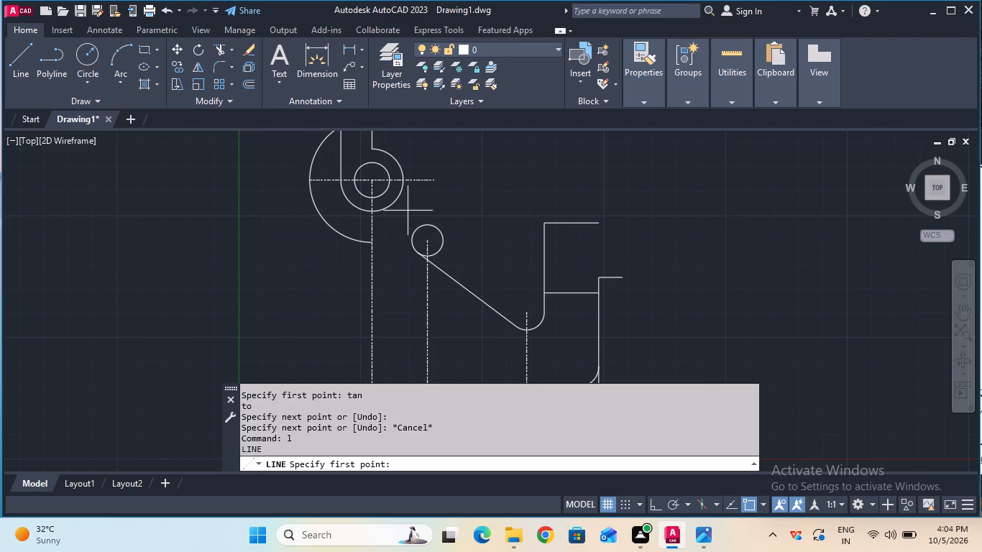
pyautogui.write('tan')
pyautogui.press('Return')
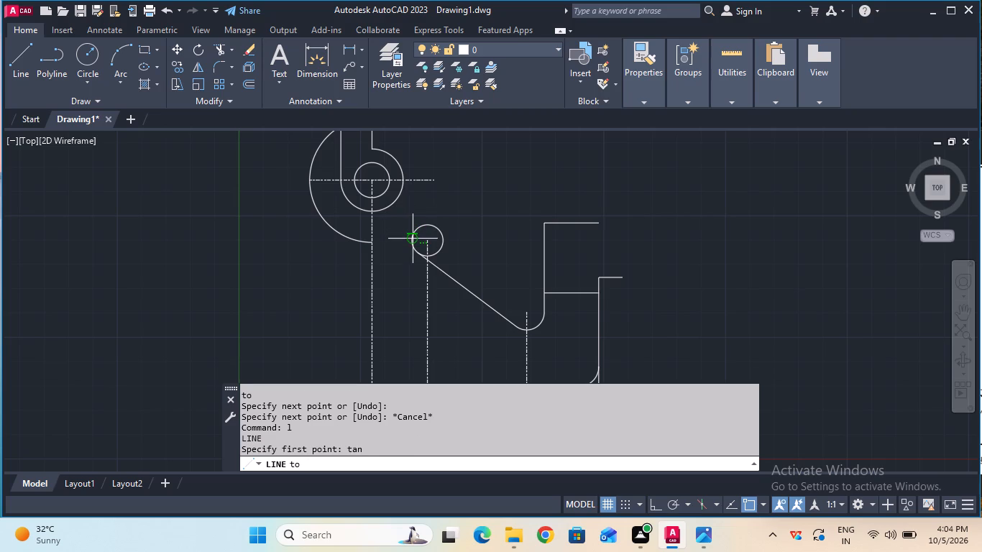
pyautogui.click(413, 241)
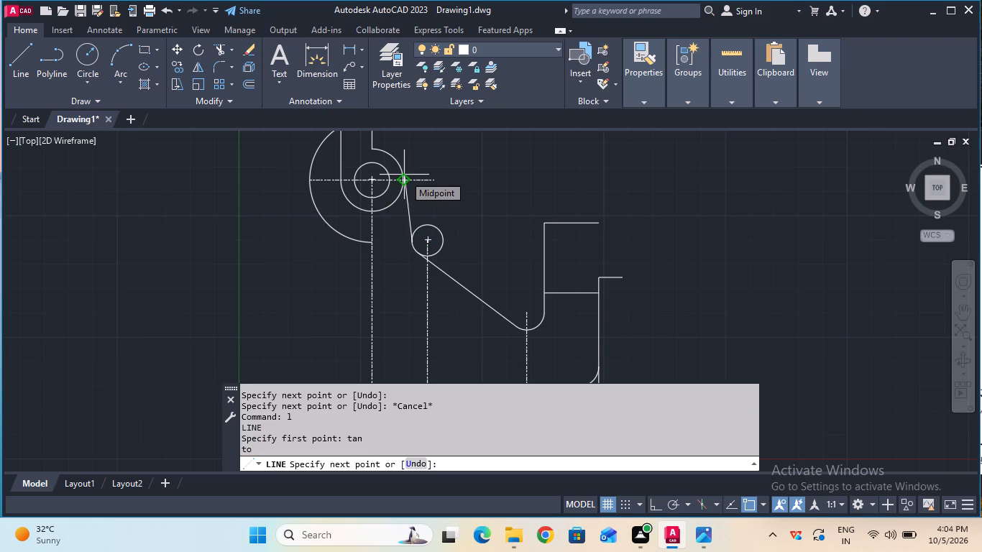
pyautogui.click(404, 177)
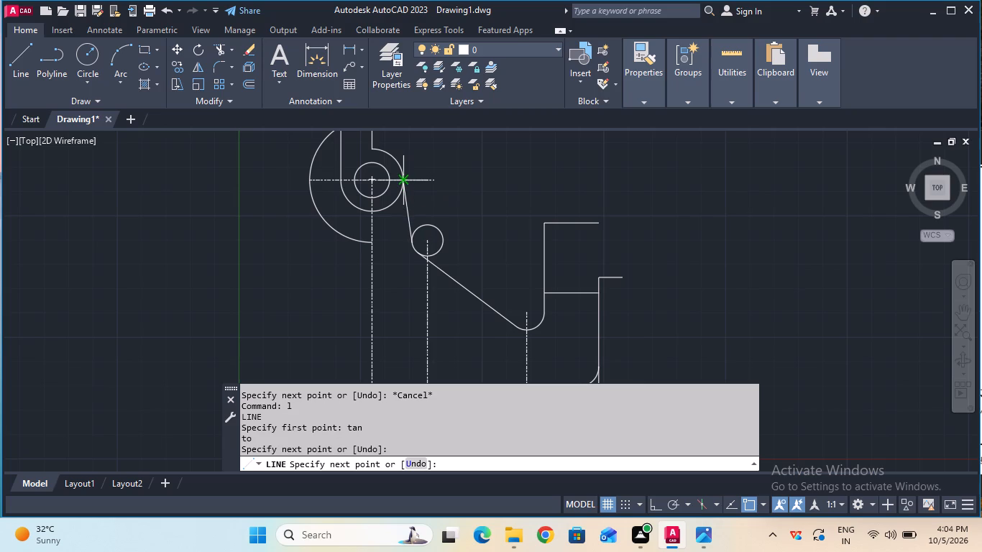
pyautogui.press('Escape')
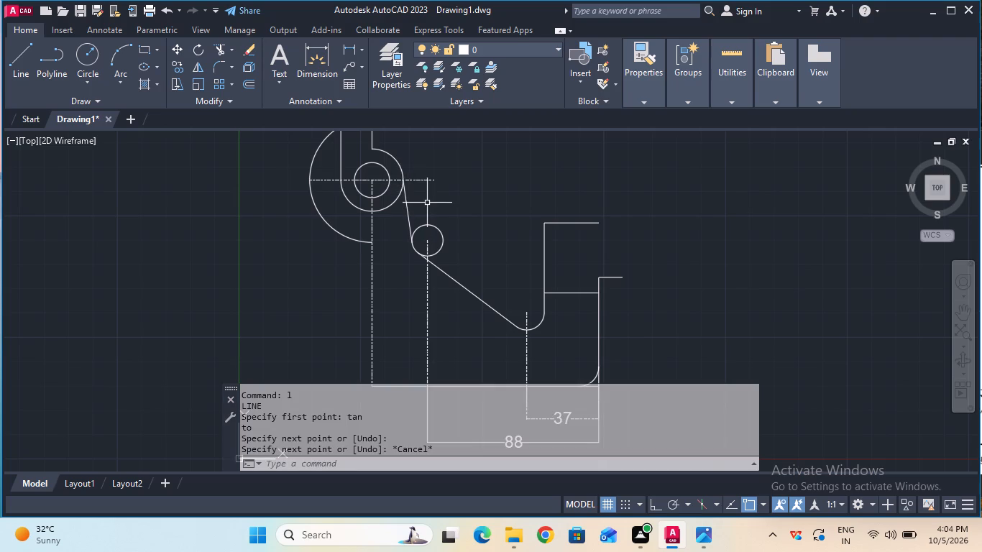
# Trim the 8 mm radius circle down to the short lower-left arc joining the two tangent lines.
pyautogui.click(216, 53)
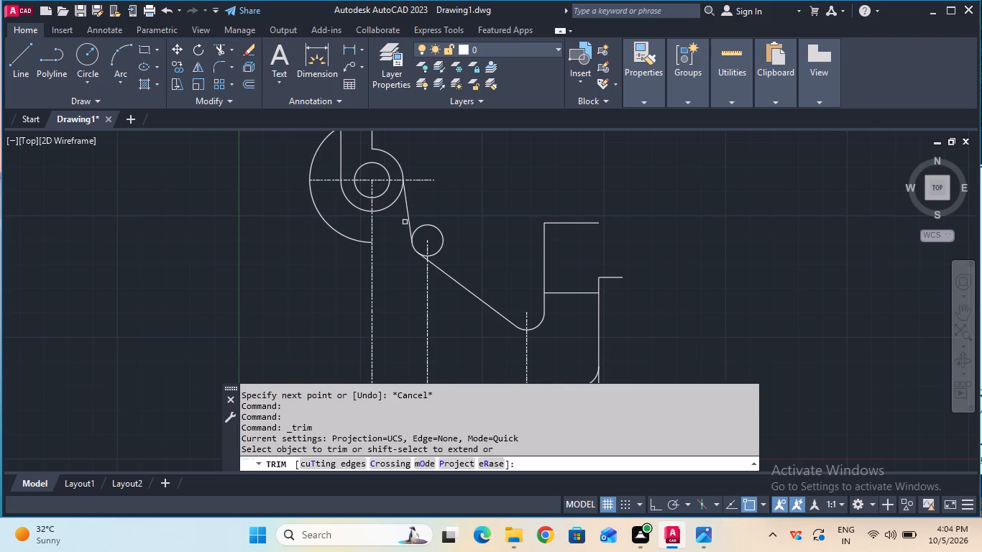
pyautogui.click(428, 226)
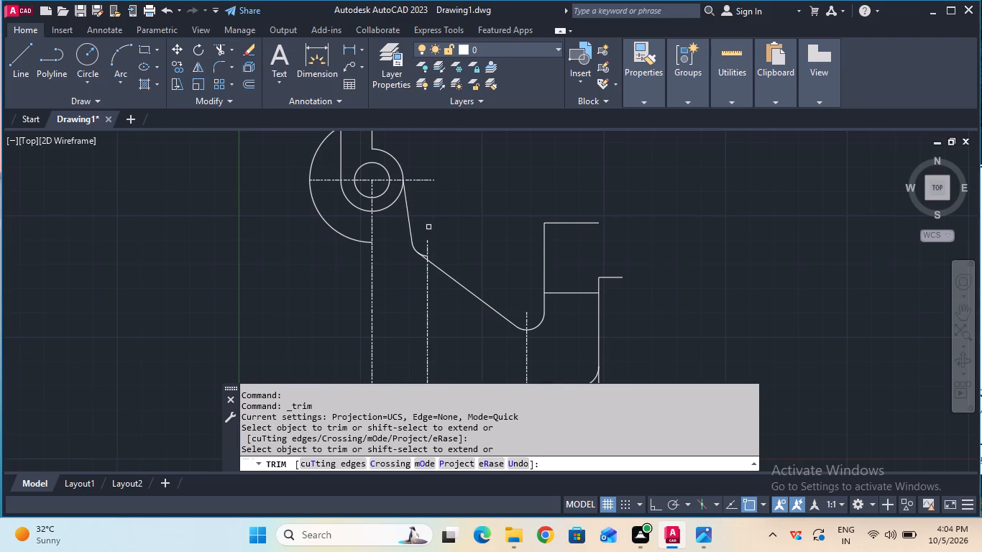
pyautogui.keyDown('ctrl'); pyautogui.scroll(2, 430, 230); pyautogui.keyUp('ctrl')
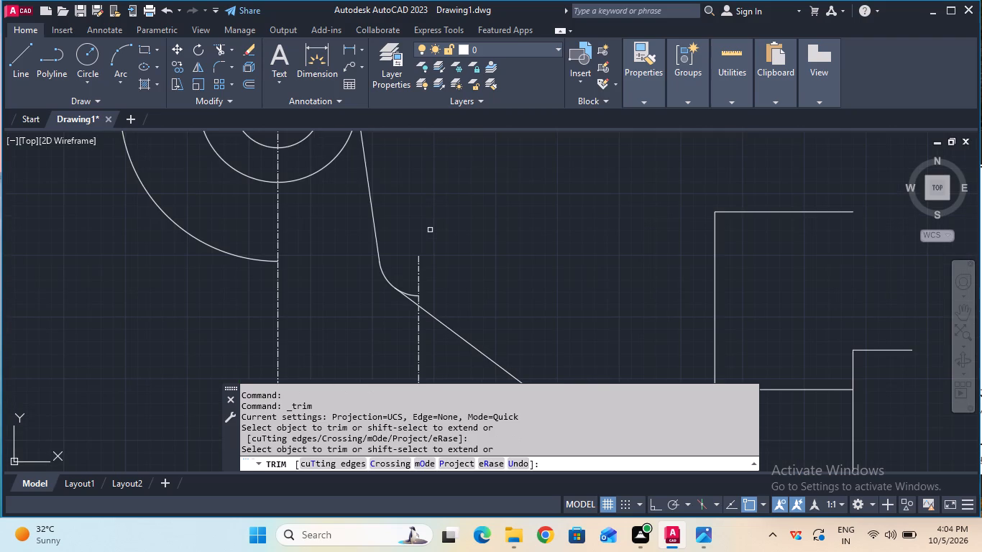
pyautogui.click(413, 295)
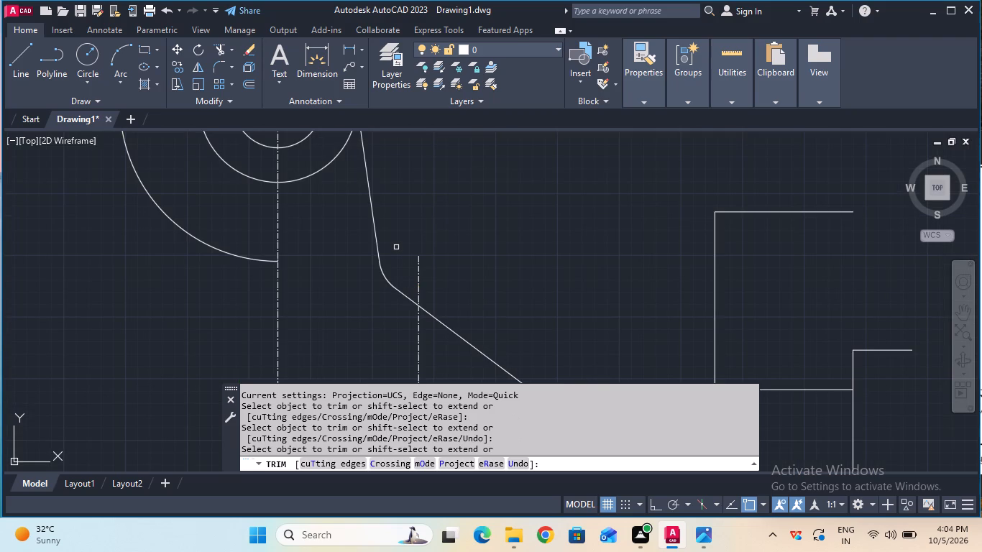
pyautogui.keyDown('ctrl'); pyautogui.scroll(-2, 396, 247); pyautogui.keyUp('ctrl')
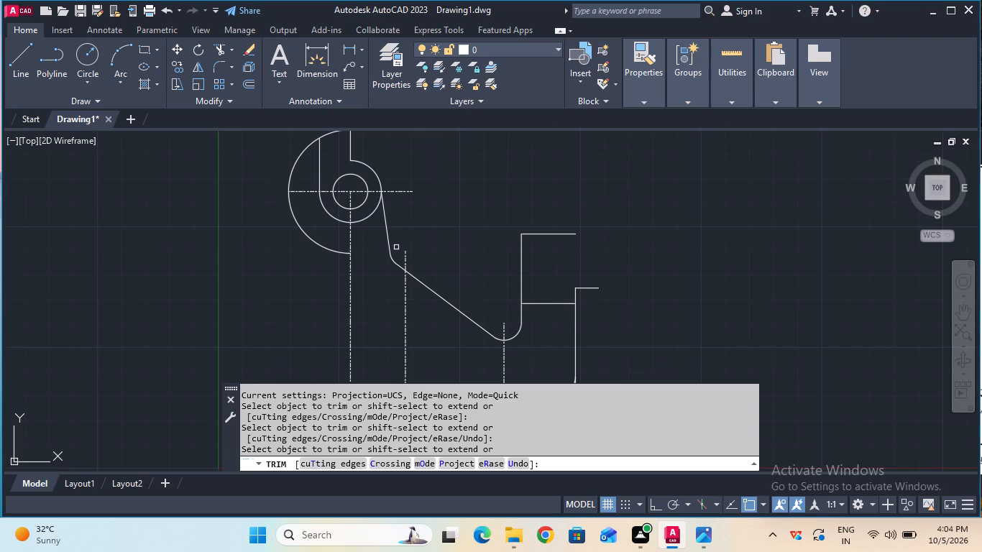
# Draw an 11.5 mm radius circle centred on the midpoint of the right arm's top horizontal line.
pyautogui.press('Escape')
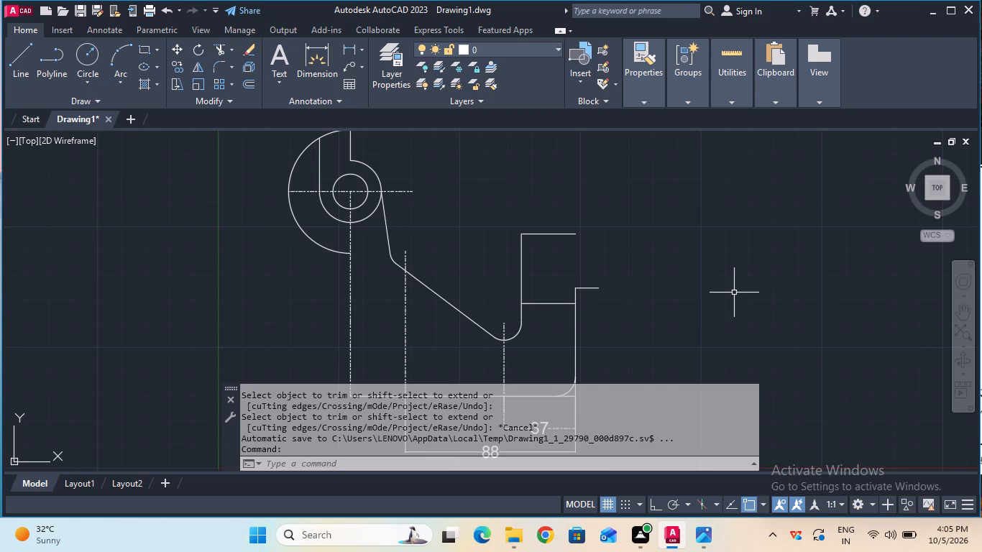
pyautogui.click(96, 67)
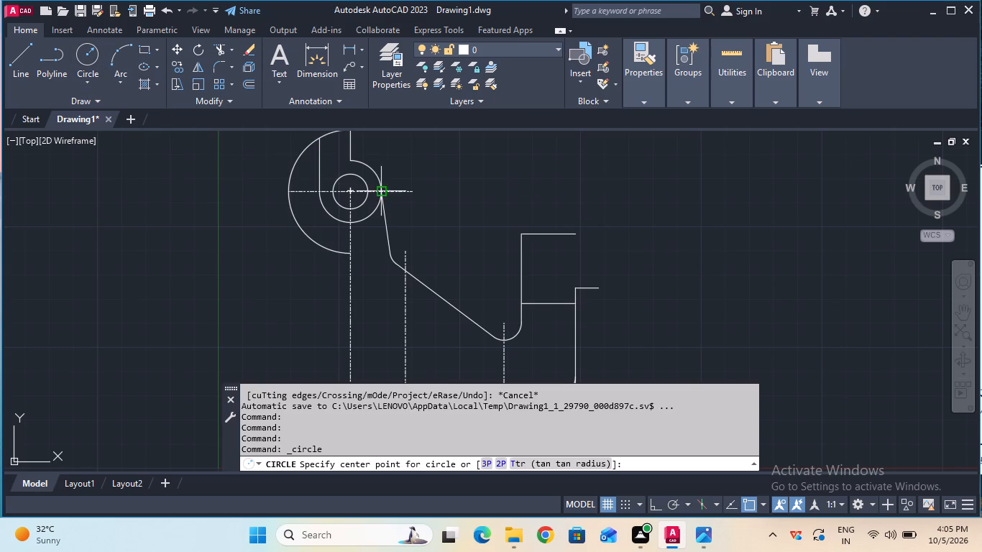
pyautogui.click(551, 231)
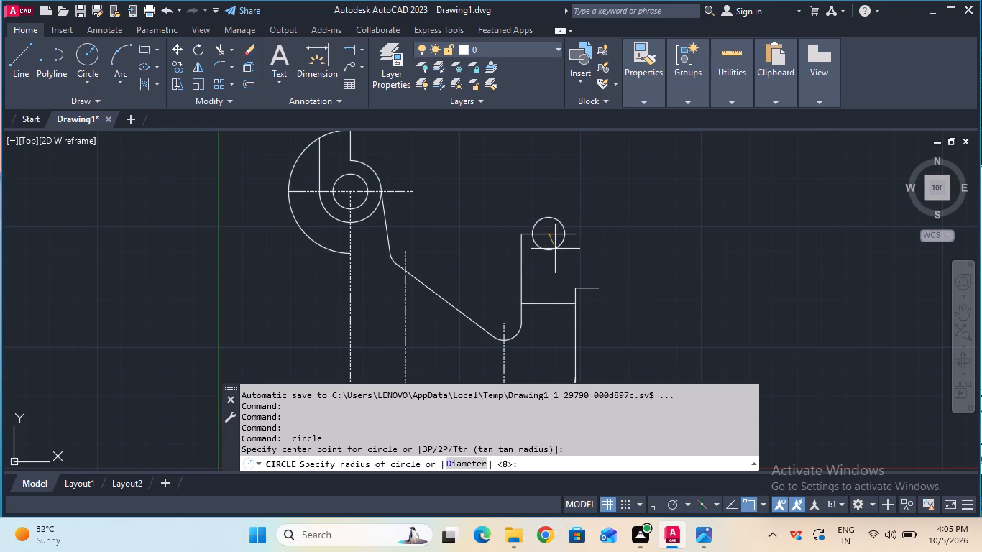
pyautogui.write('11')
pyautogui.press('.')
pyautogui.press('5')
pyautogui.press('Return')
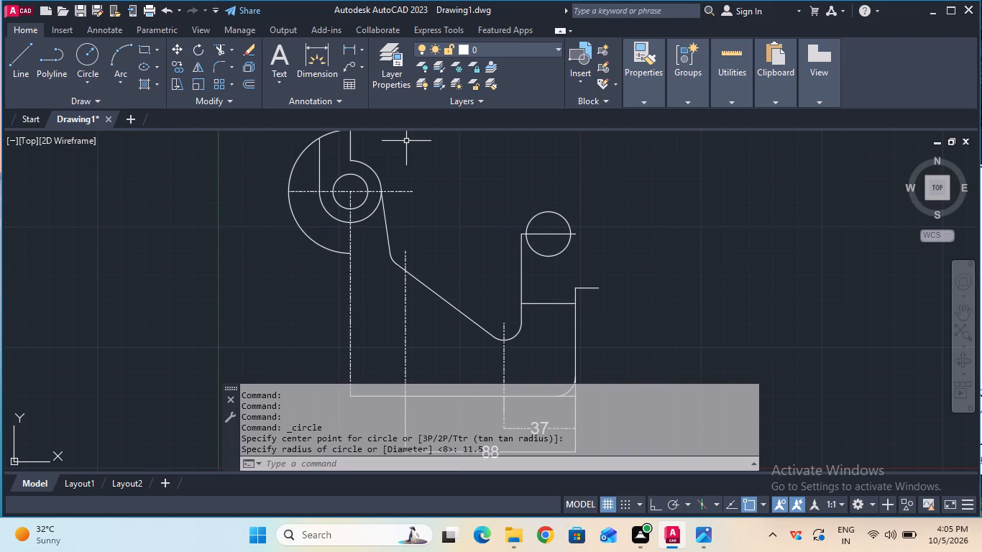
# Move the 11.5 mm radius circle so its left quadrant sits on the upper-left corner of the right arm.
pyautogui.click(177, 50)
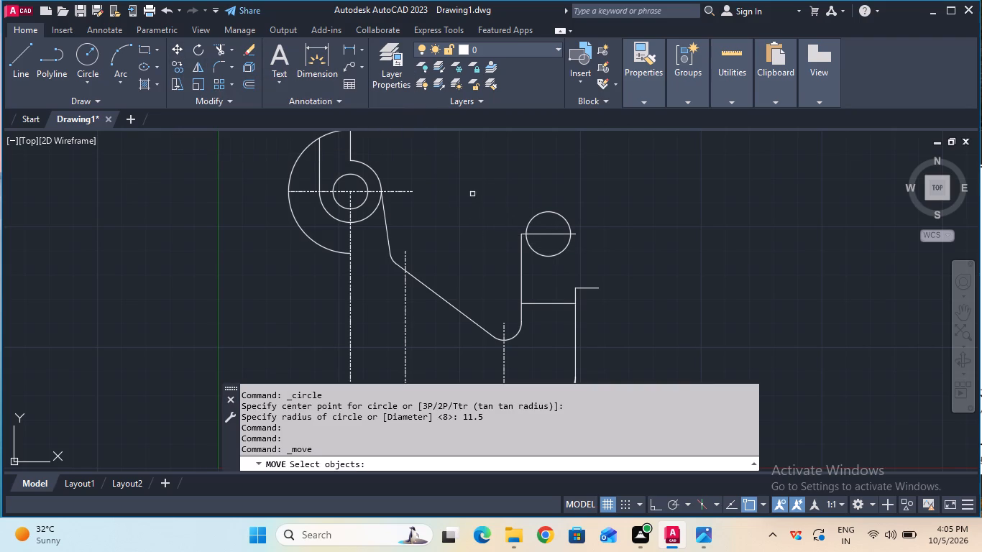
pyautogui.click(553, 213)
pyautogui.press('Return')
pyautogui.click(530, 231)
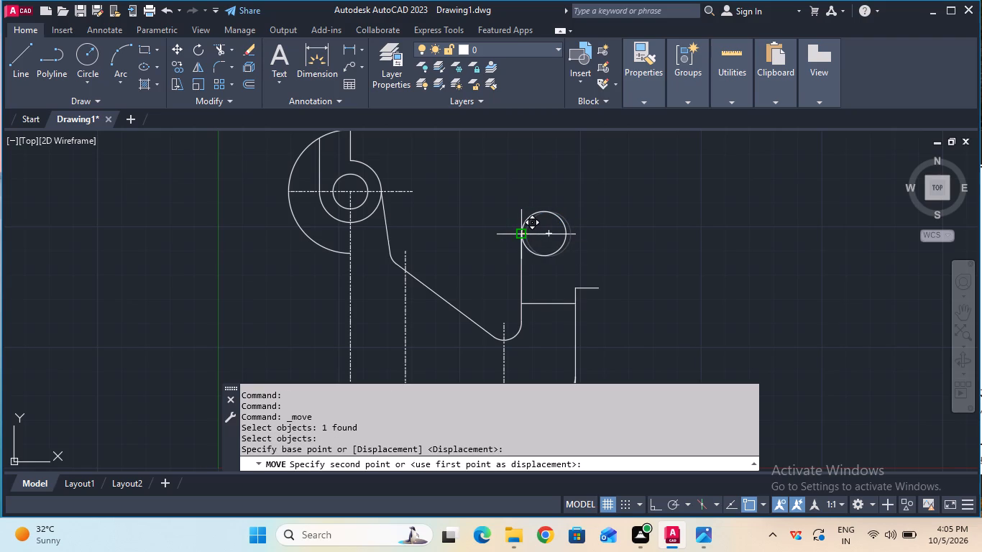
pyautogui.click(519, 235)
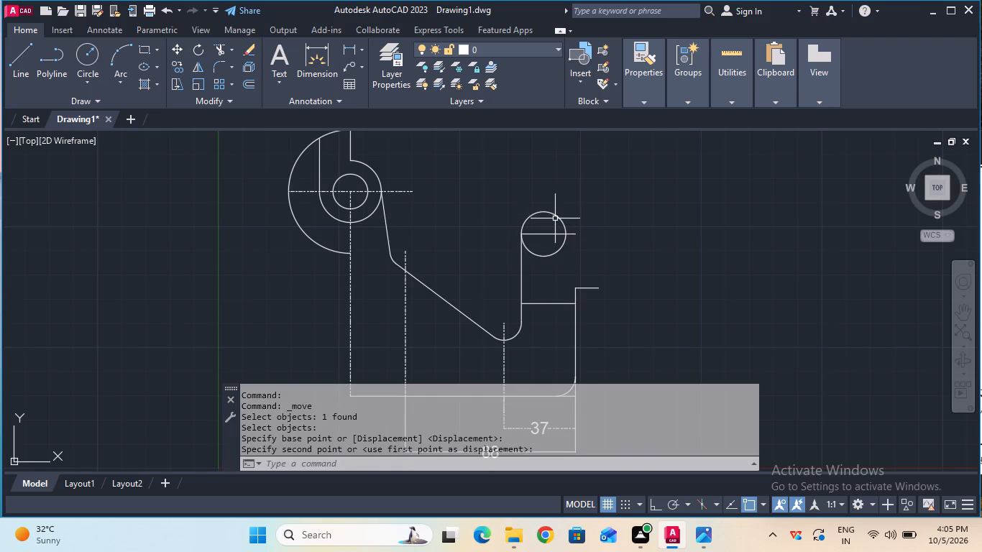
pyautogui.press('Escape')
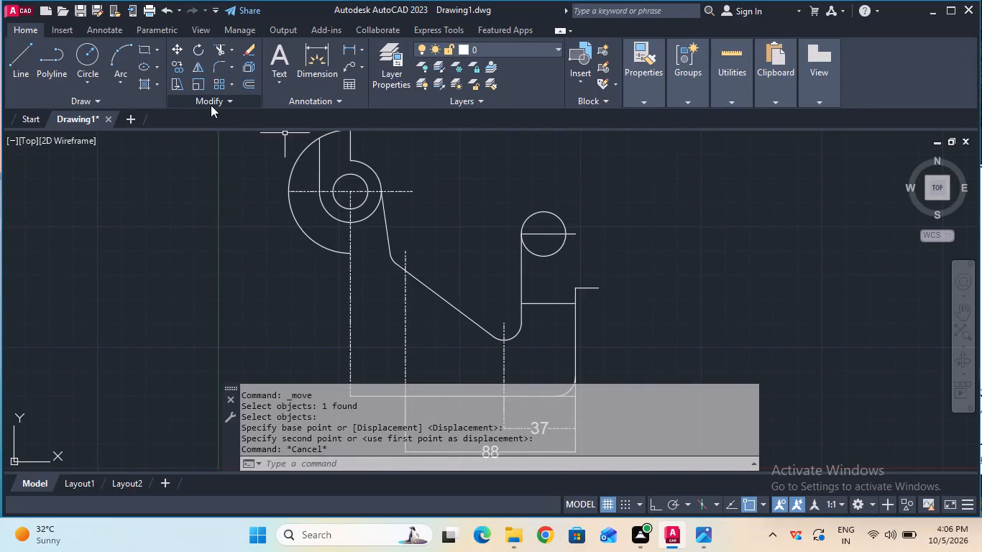
# Draw a line tangent from the right side of the 11.5 mm radius circle to the outer end of the short horizontal ledge.
pyautogui.click(30, 73)
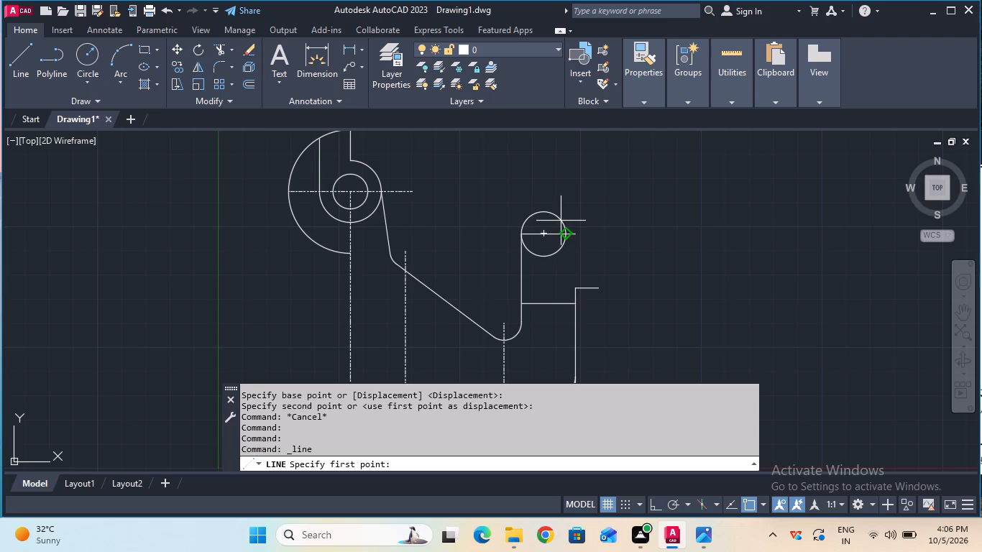
pyautogui.press('Escape')
pyautogui.press('l')
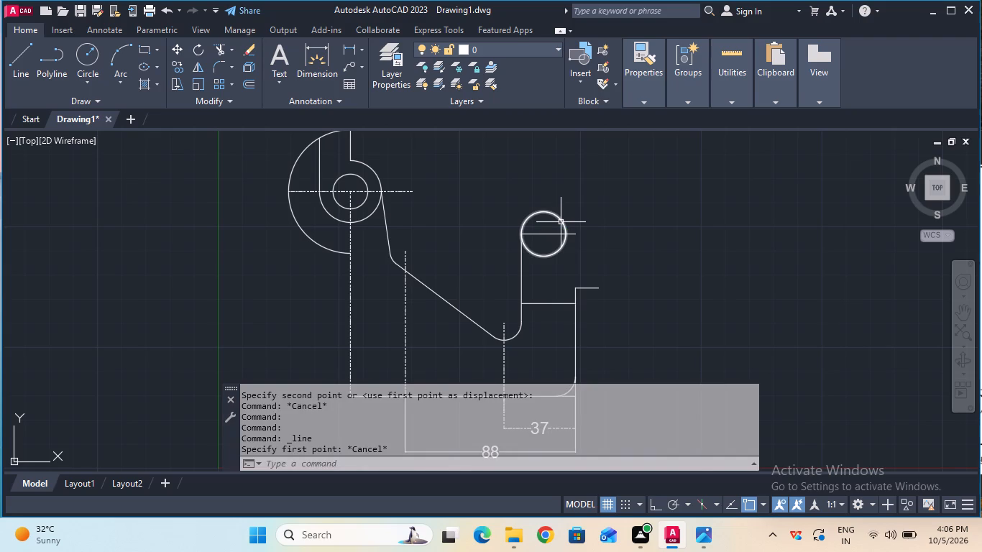
pyautogui.press('Return')
pyautogui.write('tan')
pyautogui.press('Return')
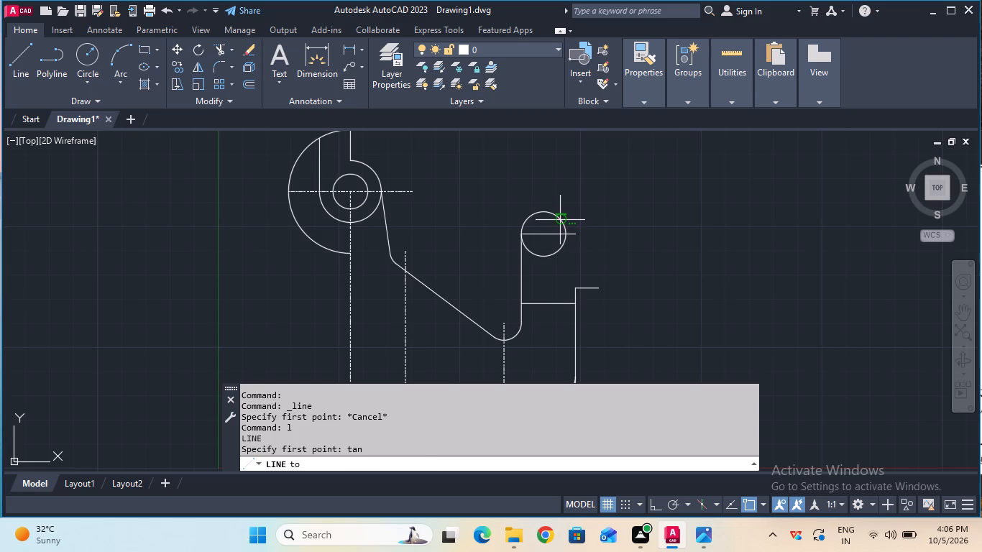
pyautogui.click(560, 220)
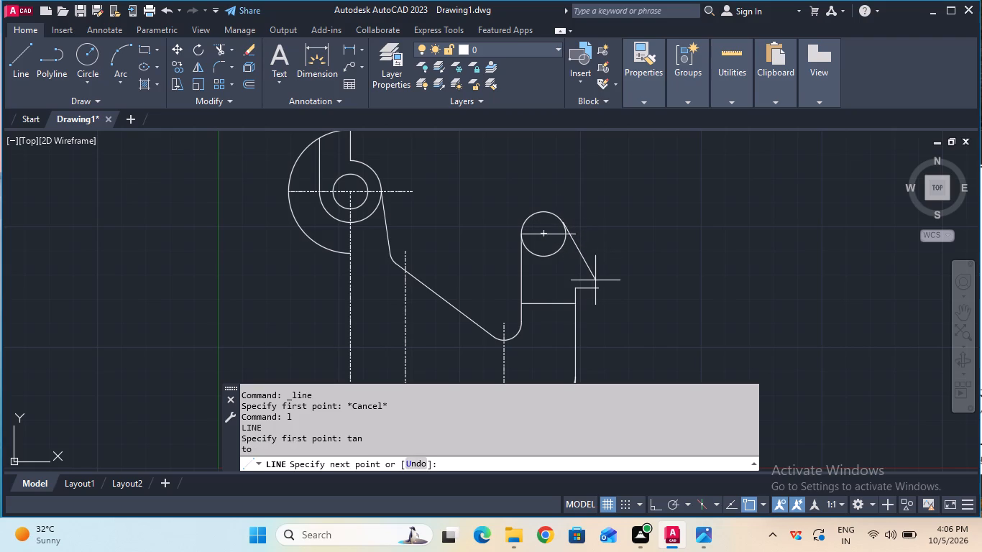
pyautogui.click(600, 290)
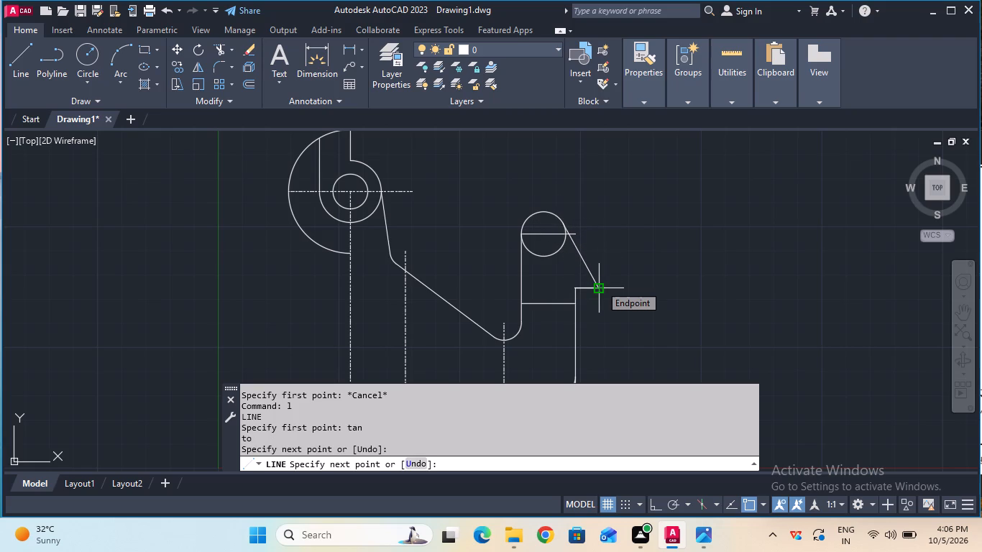
pyautogui.press('Escape')
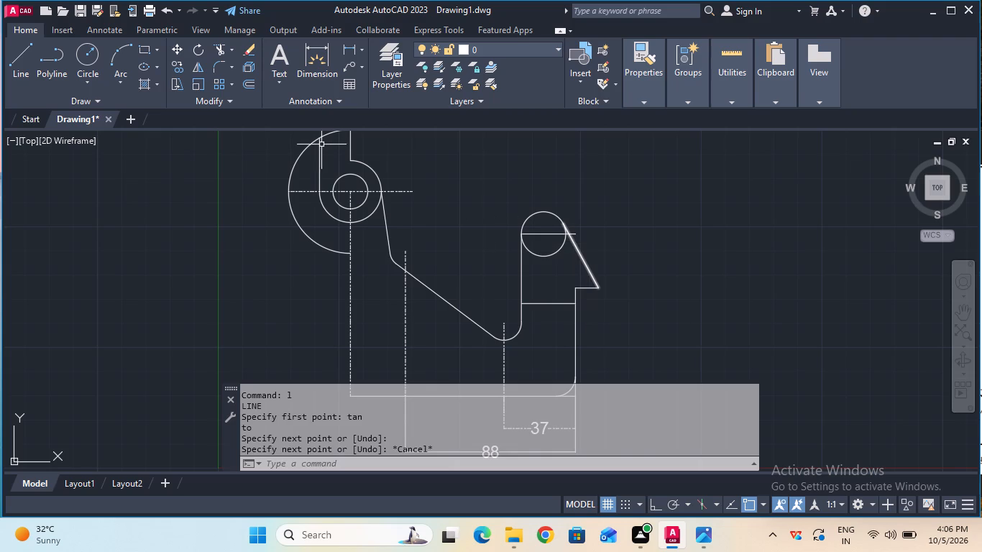
# Trim the horizontal line's overhang and the circle's lower part, leaving a rounded top that runs into the sloped tangent line.
pyautogui.click(220, 50)
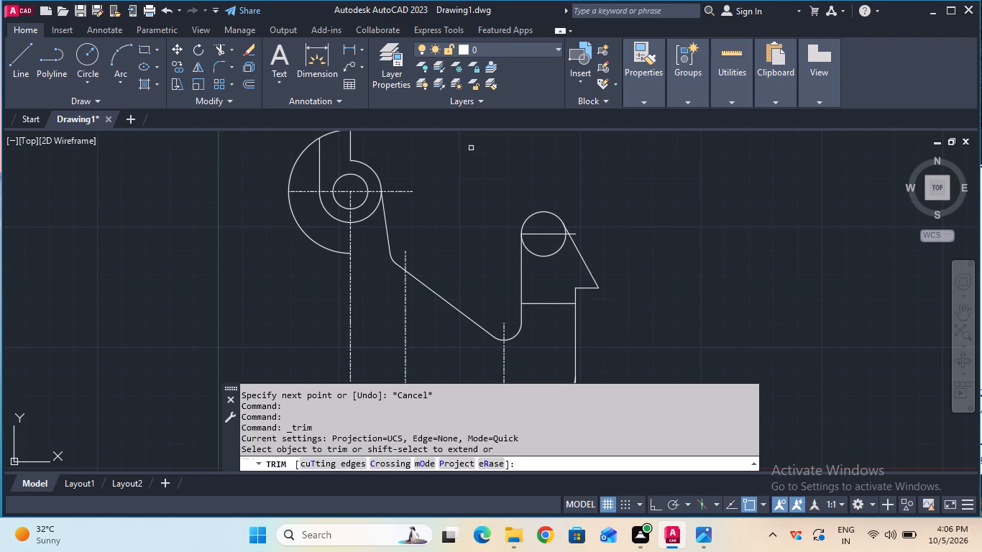
pyautogui.click(576, 234)
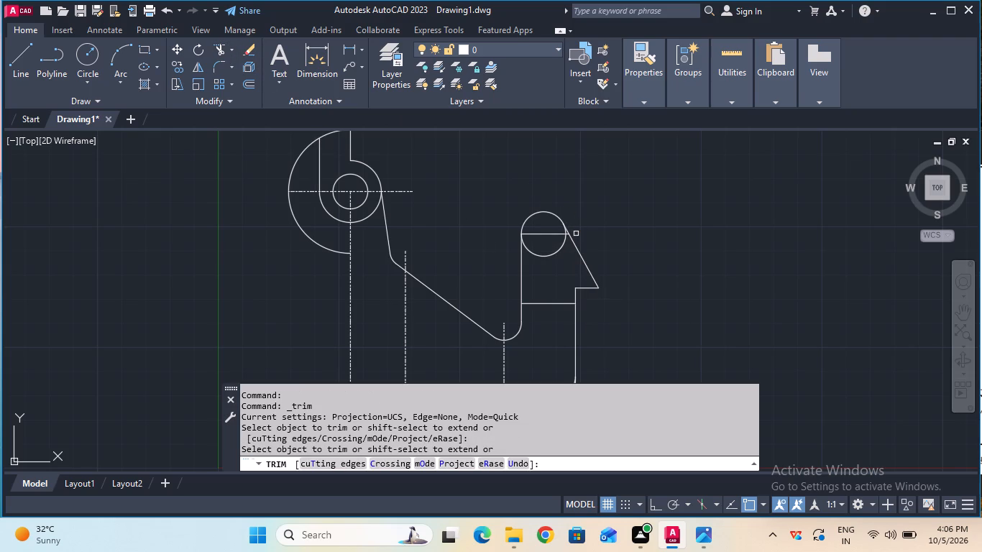
pyautogui.click(543, 257)
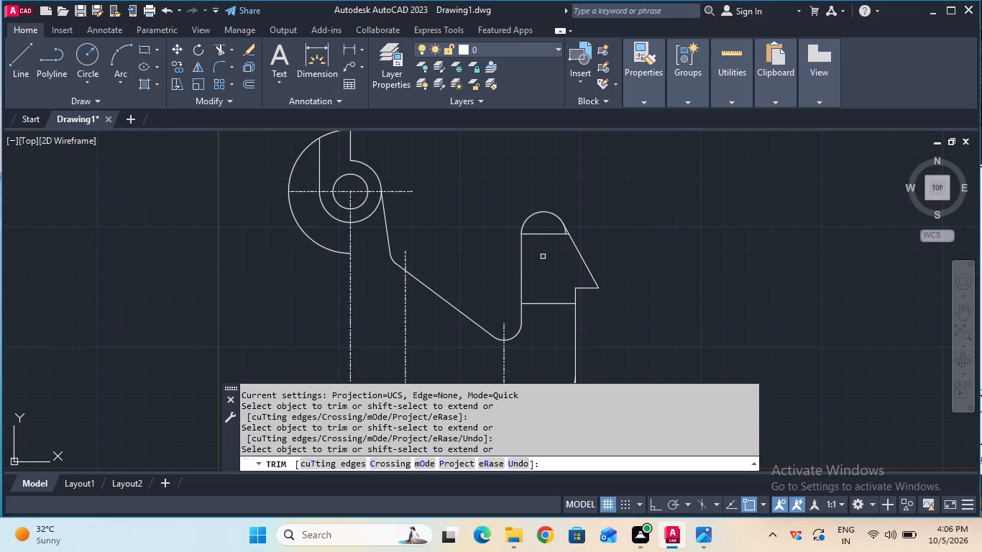
pyautogui.keyDown('ctrl'); pyautogui.scroll(3, 554, 227); pyautogui.keyUp('ctrl')
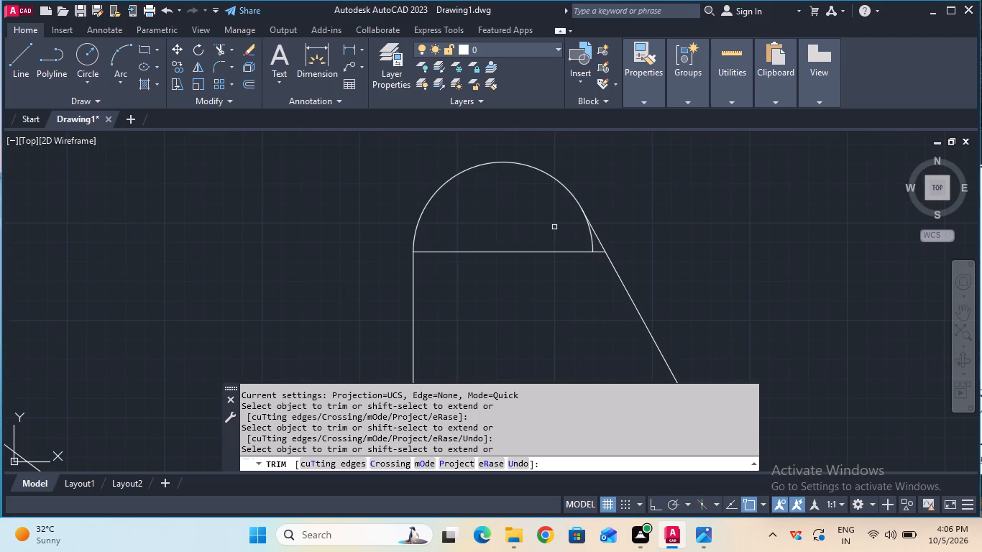
pyautogui.click(592, 246)
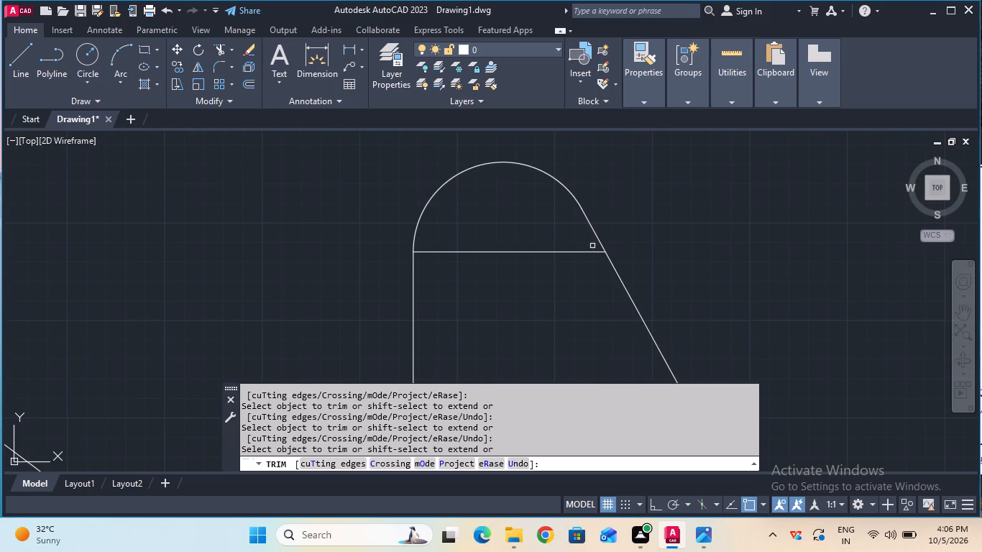
pyautogui.press('Escape')
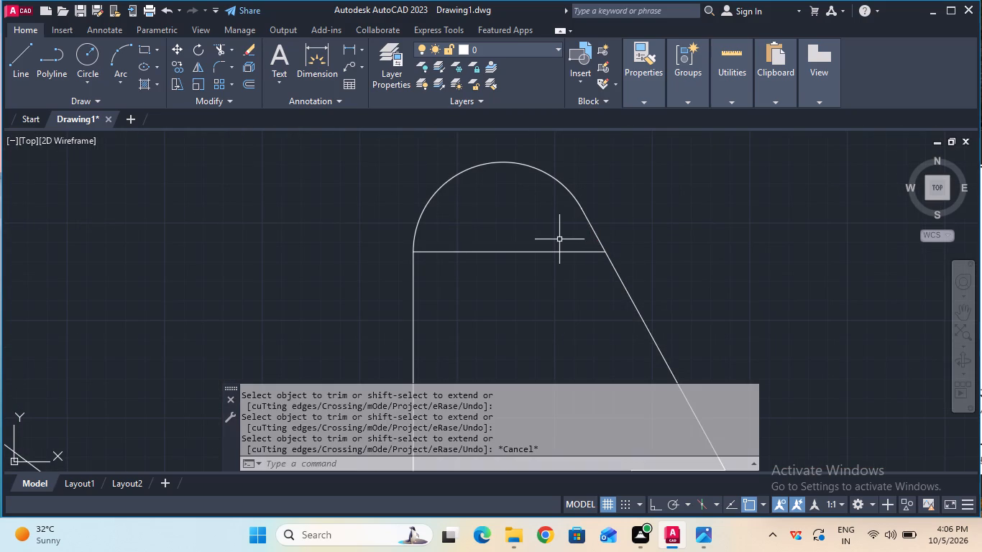
pyautogui.keyDown('ctrl'); pyautogui.scroll(-1, 559, 239); pyautogui.keyUp('ctrl')
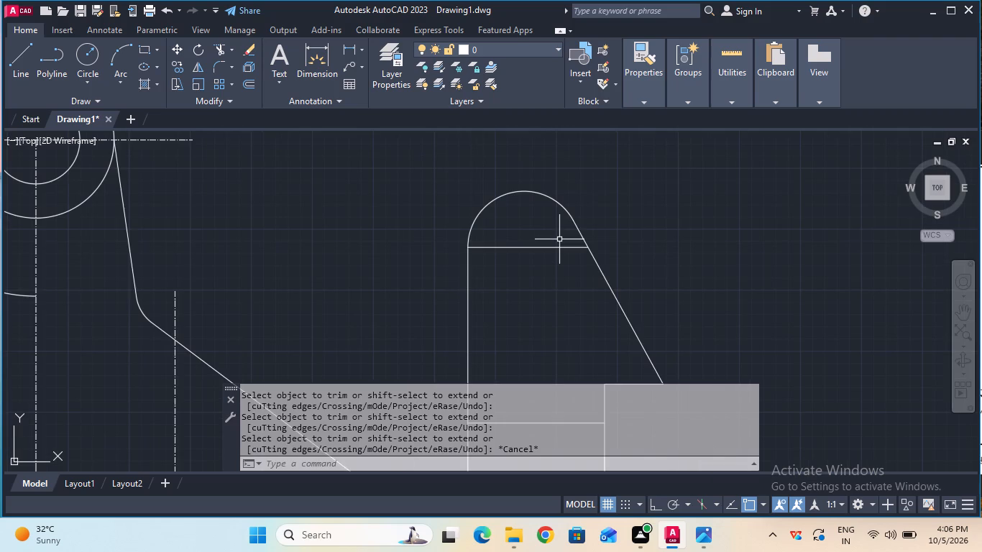
pyautogui.press('Escape')
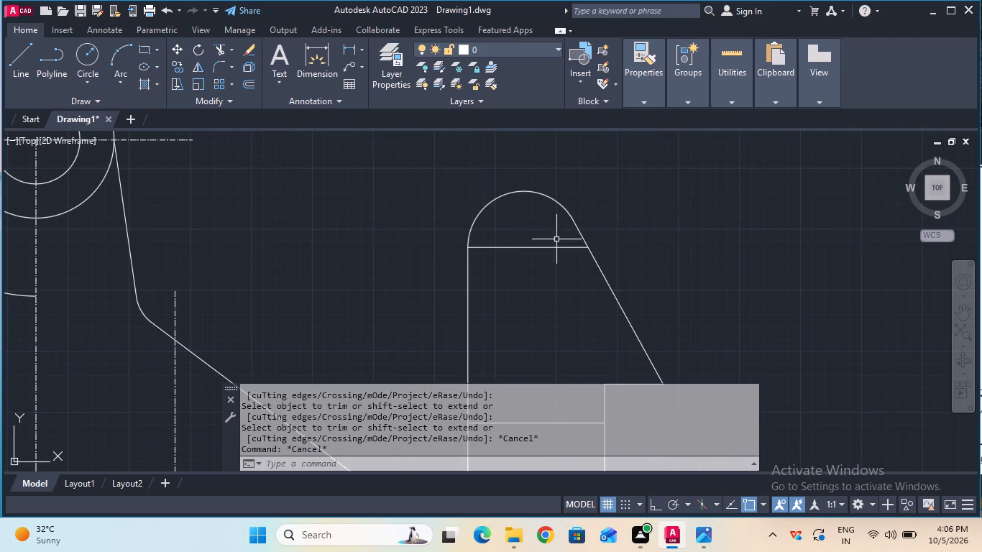
# Measure the bottom line's horizontal length from the long vertical centre line to the right edge with a temporary linear dimension.
pyautogui.keyDown('ctrl'); pyautogui.scroll(-2, 512, 247); pyautogui.keyUp('ctrl')
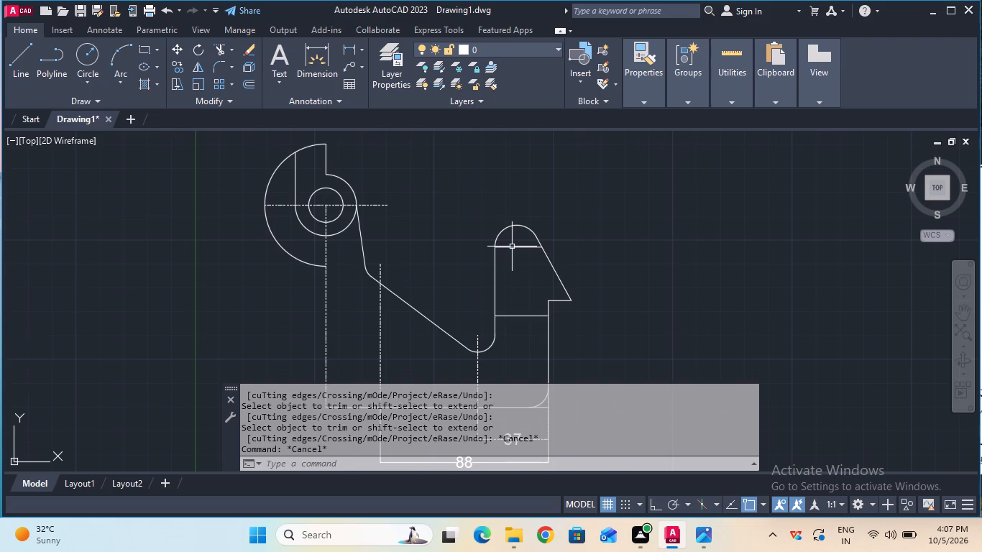
pyautogui.click(763, 283)
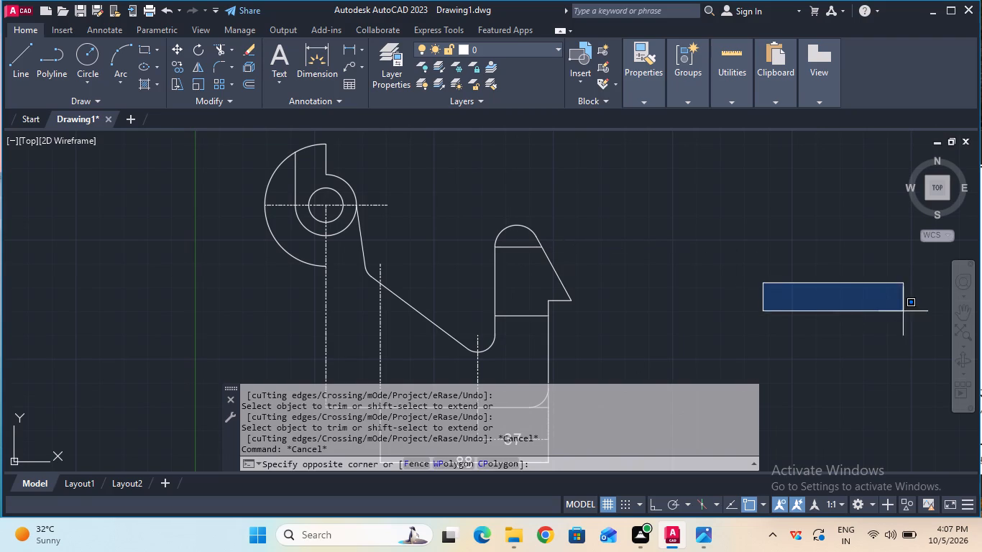
pyautogui.click(917, 323)
pyautogui.click(958, 321)
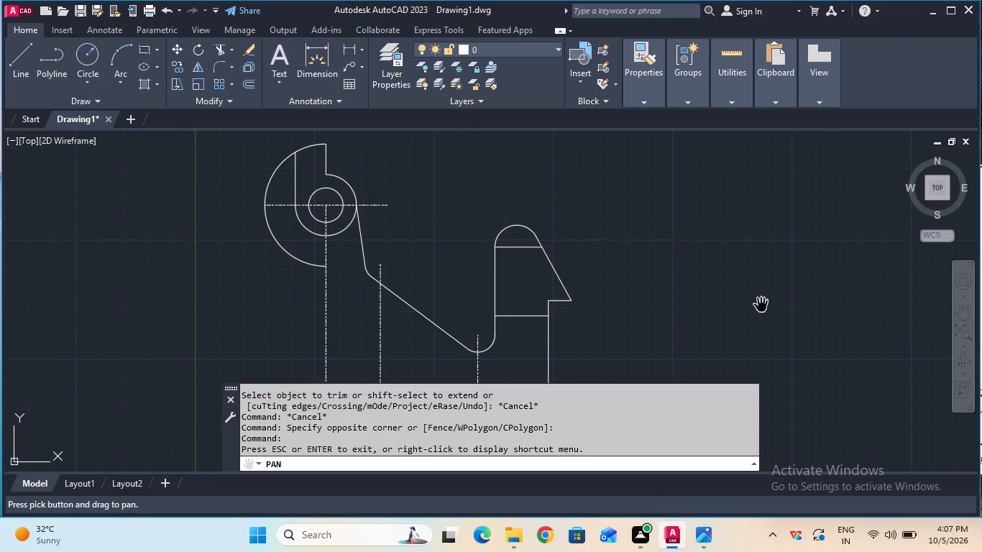
pyautogui.moveTo(721, 320); pyautogui.dragTo(836, 216)
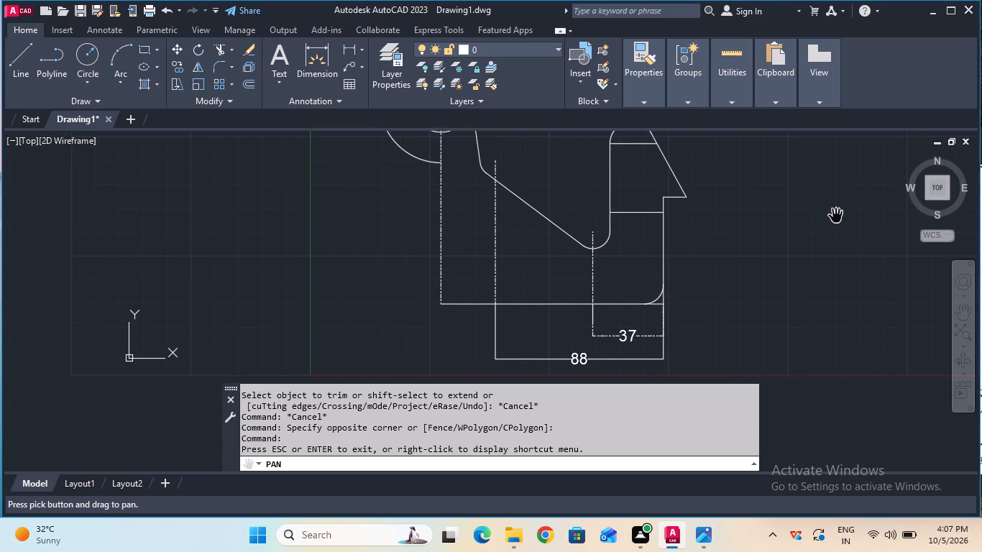
pyautogui.press('Escape')
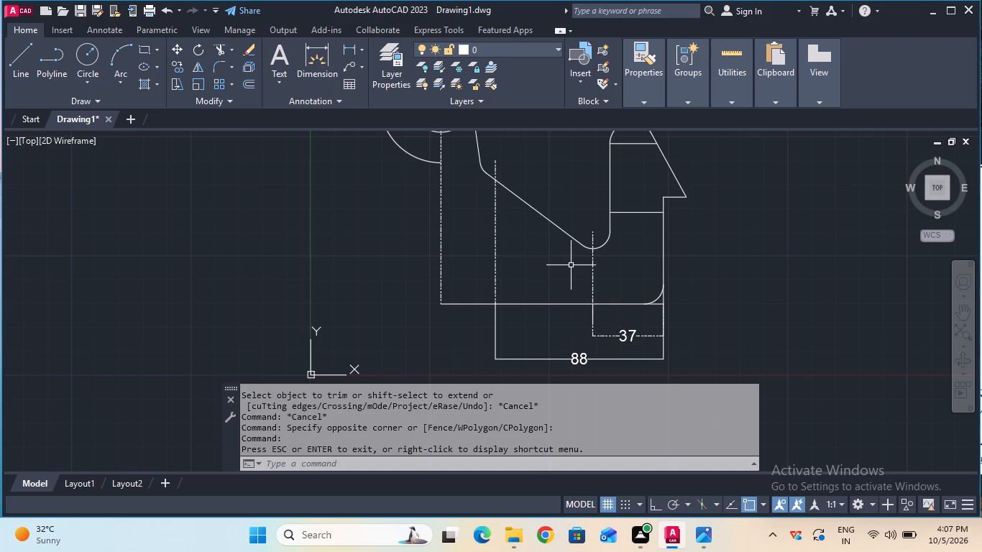
pyautogui.click(354, 55)
pyautogui.doubleClick(440, 305)
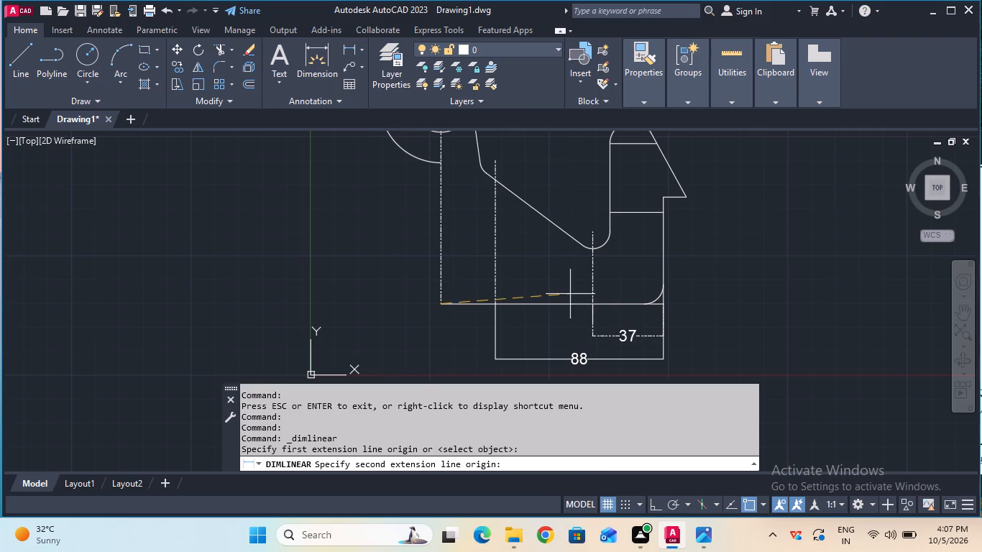
pyautogui.click(661, 303)
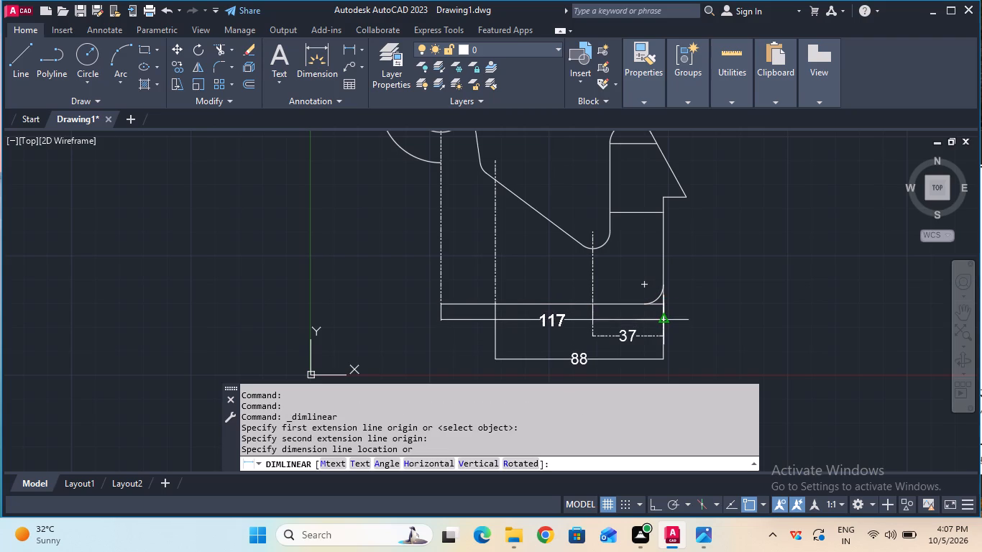
pyautogui.press('Escape')
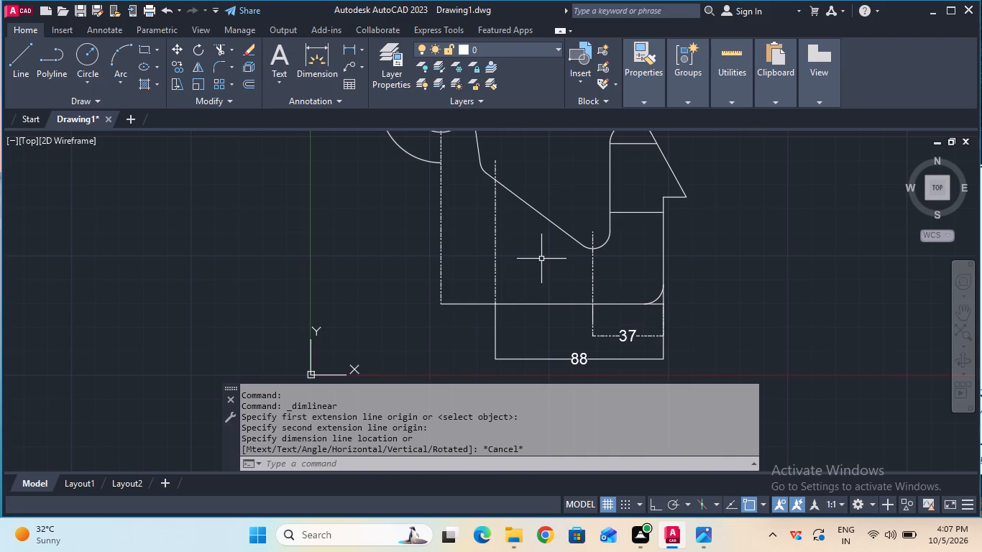
# Turn Ortho on and measure from the bottom line's left end up the long vertical centre line with a temporary linear dimension.
pyautogui.press('F8')
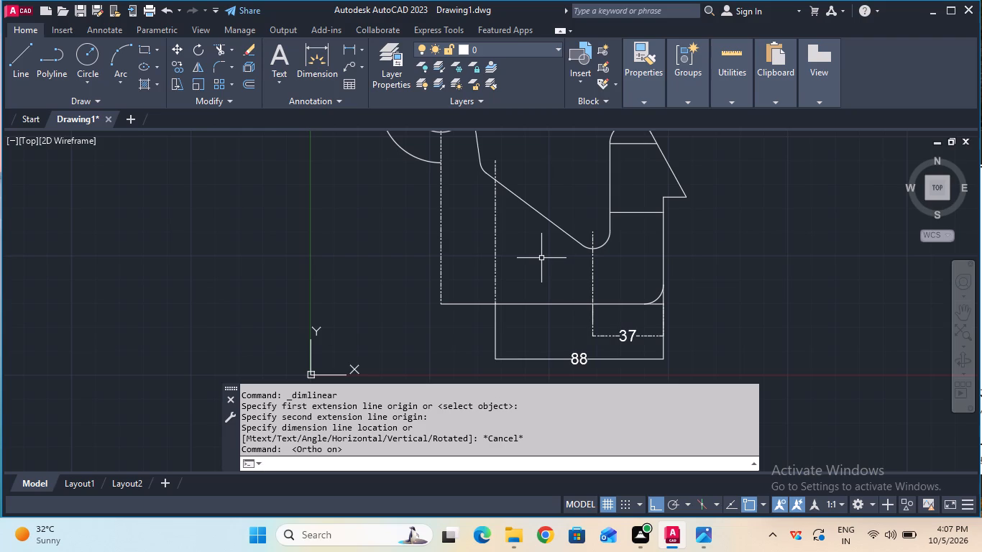
pyautogui.click(350, 46)
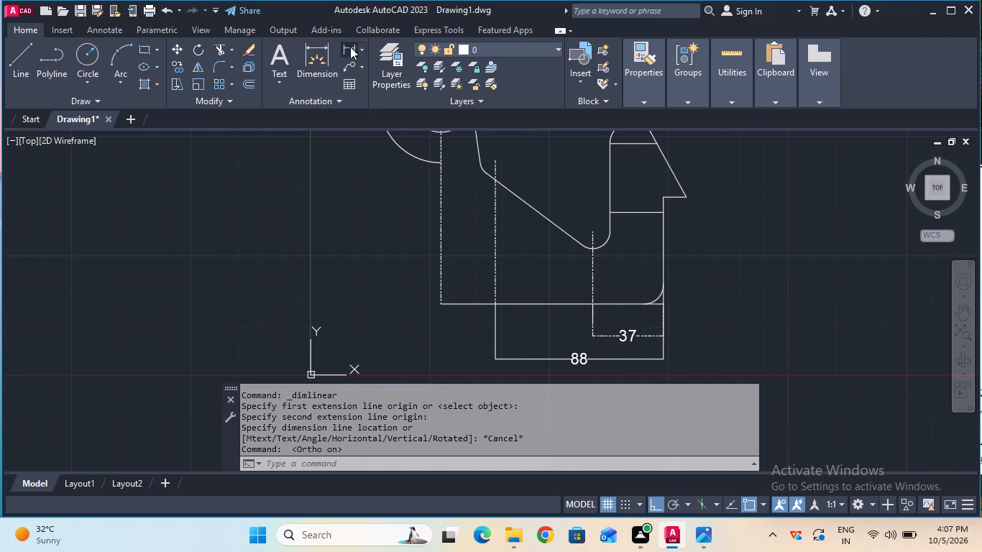
pyautogui.click(441, 304)
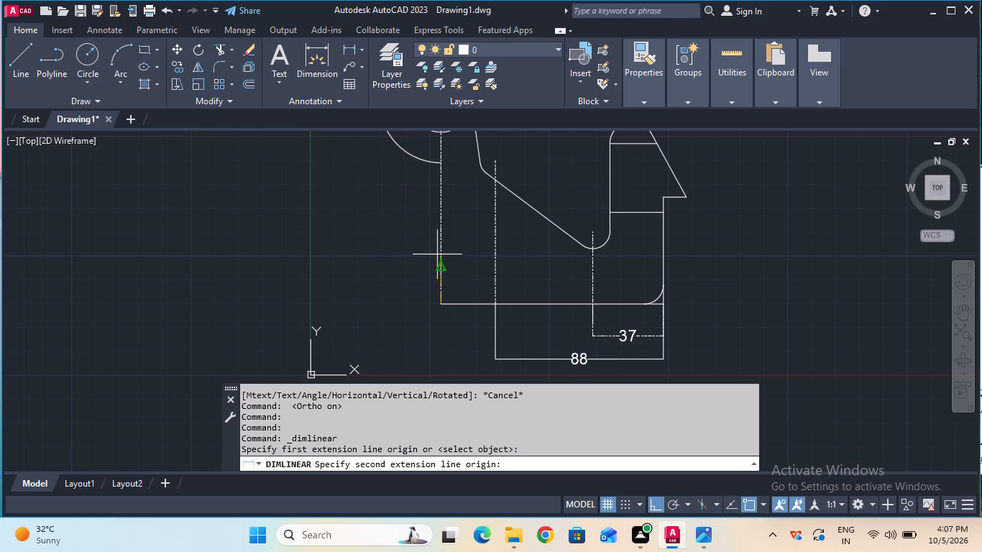
pyautogui.click(437, 234)
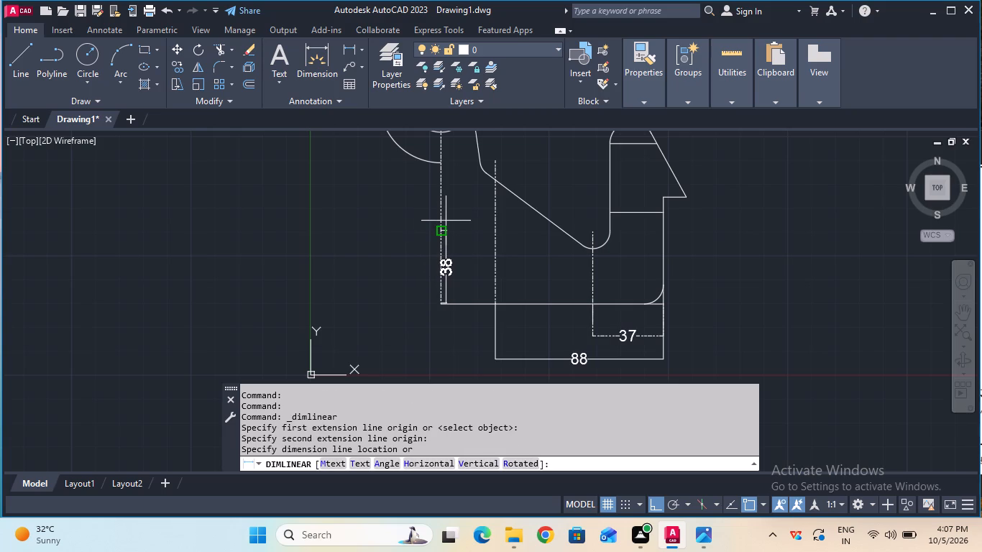
pyautogui.press('Escape')
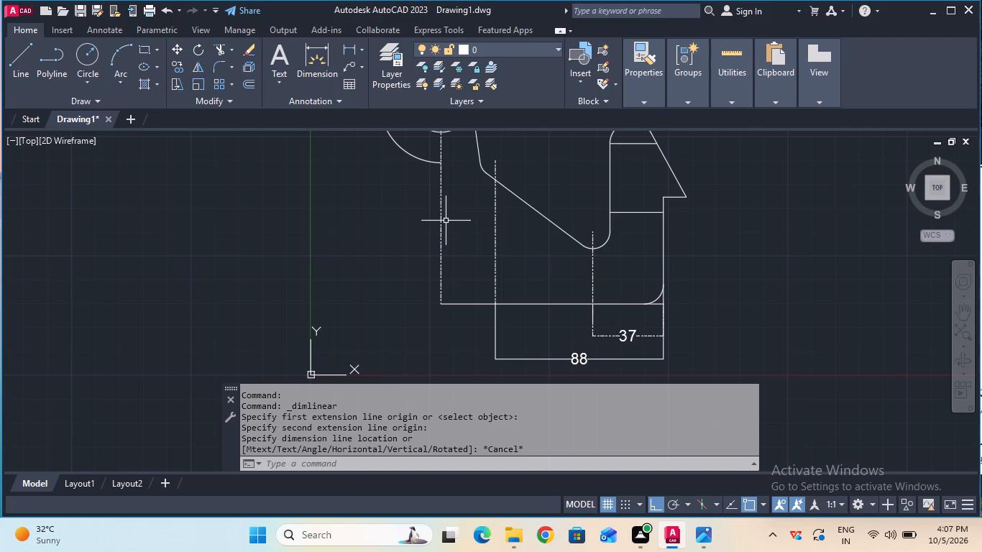
# Measure the vertical distance from the upper pivot circle's centre to the bottom line's left end with a temporary linear dimension.
pyautogui.keyDown('ctrl'); pyautogui.scroll(-1, 447, 280); pyautogui.keyUp('ctrl')
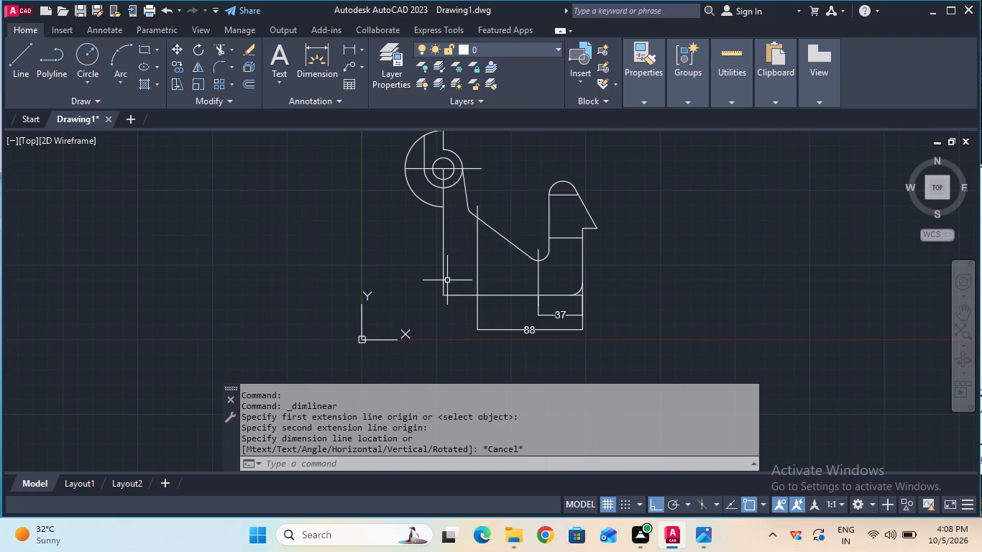
pyautogui.click(350, 46)
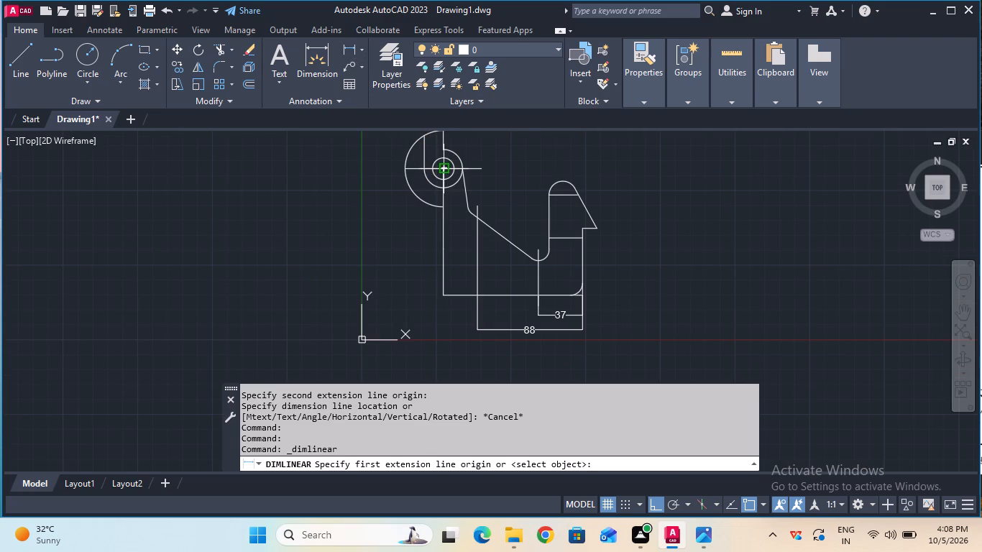
pyautogui.click(442, 172)
pyautogui.click(441, 292)
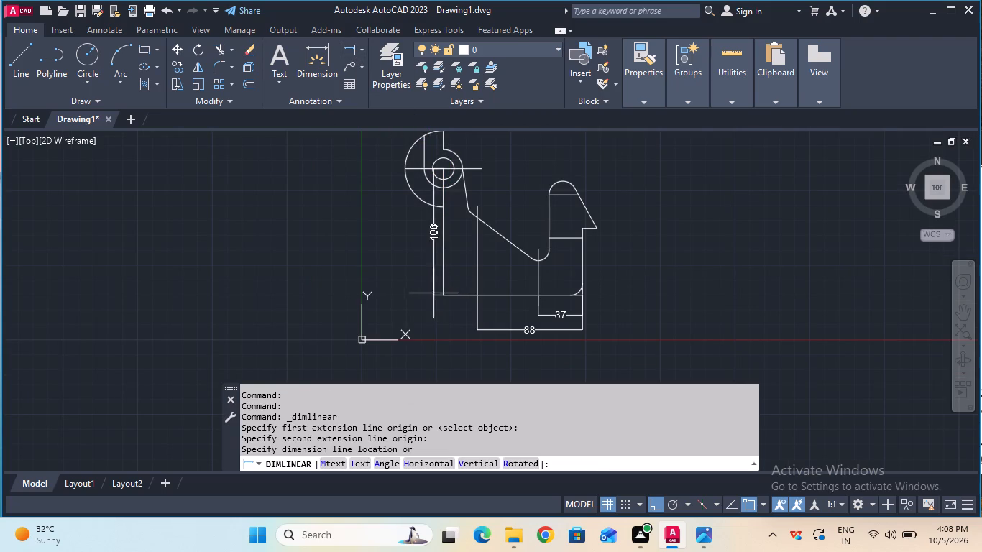
pyautogui.keyDown('ctrl'); pyautogui.scroll(1, 428, 295); pyautogui.keyUp('ctrl')
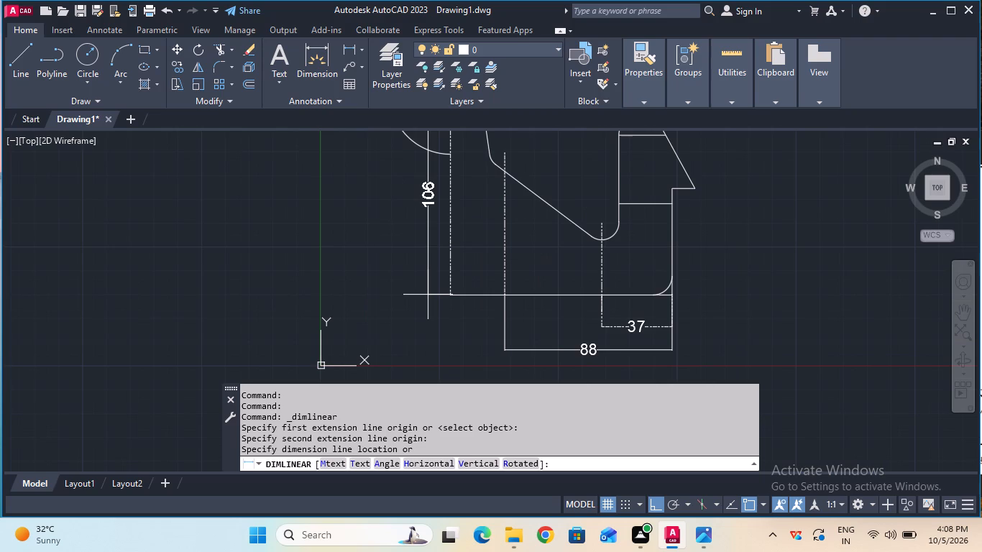
pyautogui.press('Escape')
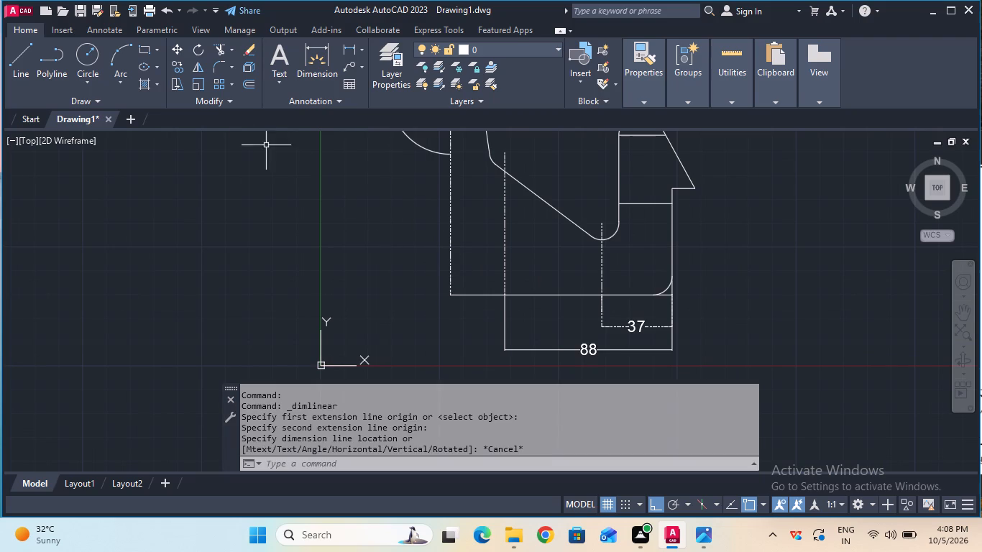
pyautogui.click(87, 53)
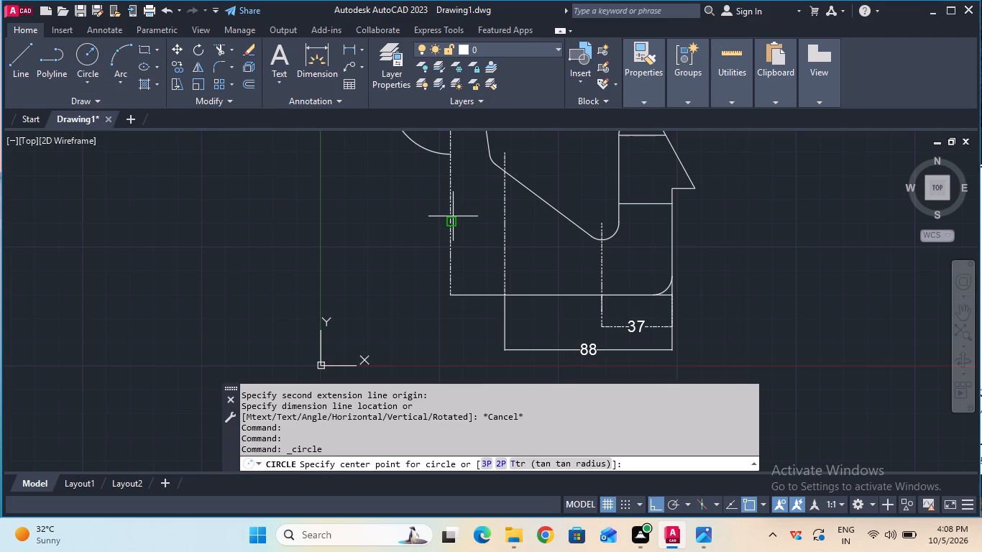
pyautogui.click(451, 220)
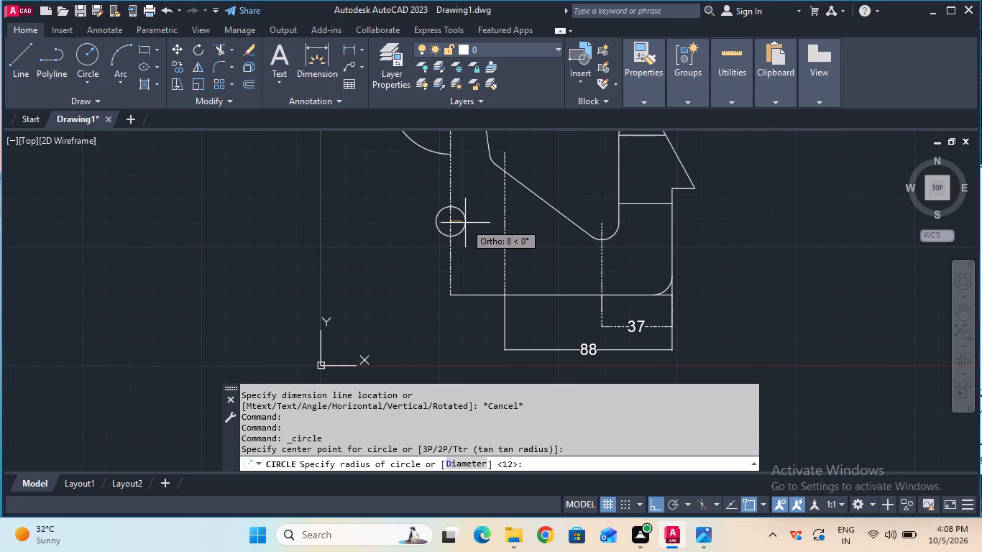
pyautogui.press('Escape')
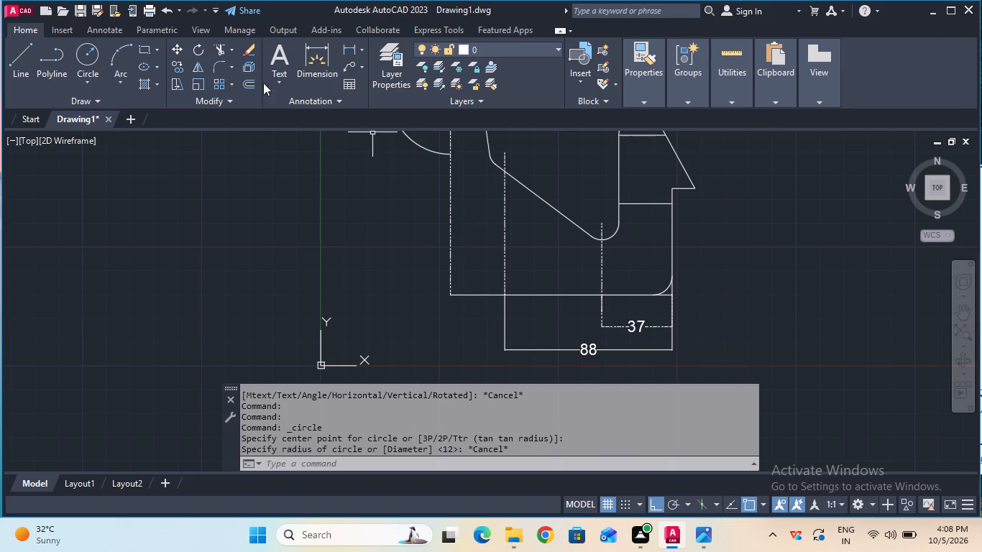
# Draw a 10 mm radius circle centred on the long vertical centre line, about 39 mm above the bottom line.
pyautogui.click(88, 52)
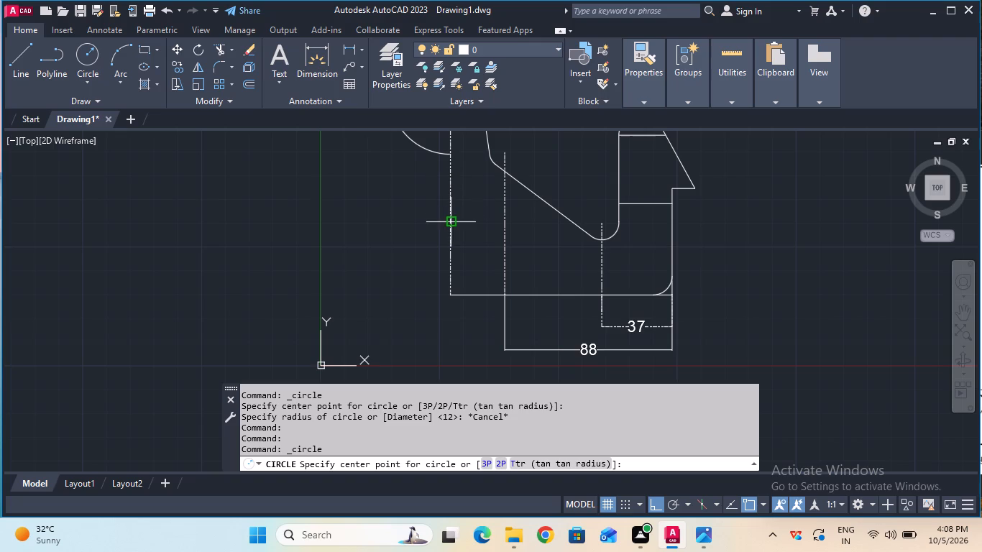
pyautogui.click(449, 217)
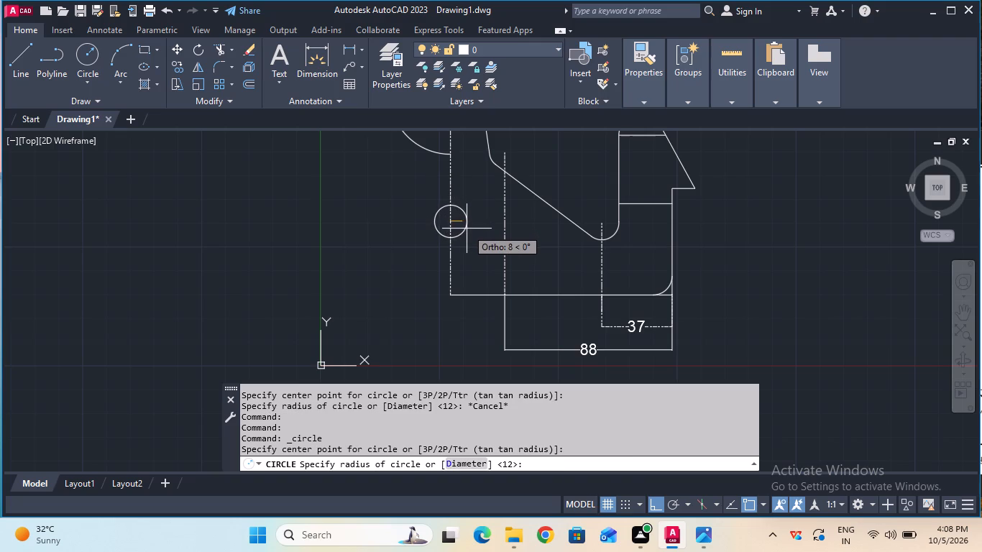
pyautogui.press('1')
pyautogui.press('0')
pyautogui.press('Return')
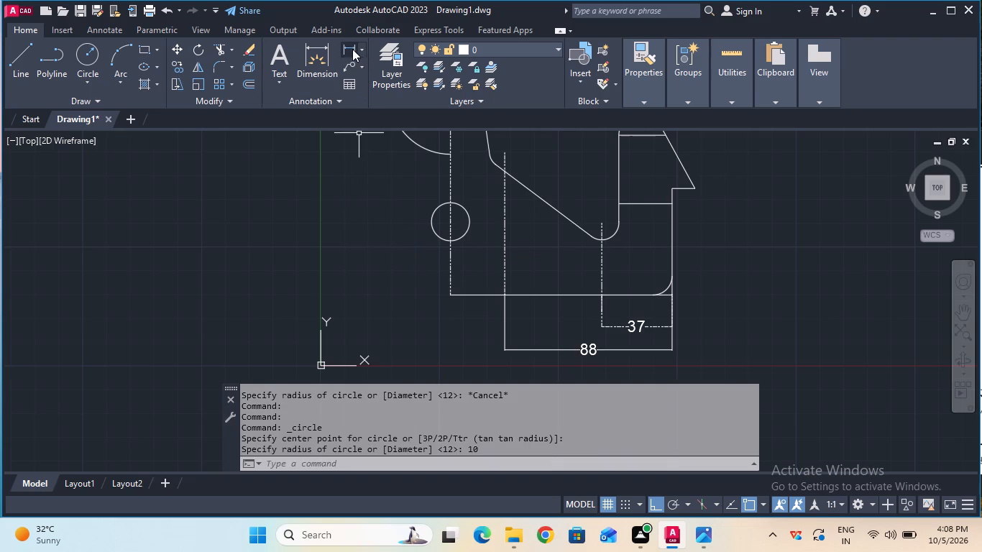
# Measure the vertical distance from the 10 mm radius circle's centre to the bottom line with a temporary linear dimension.
pyautogui.click(352, 49)
pyautogui.click(448, 222)
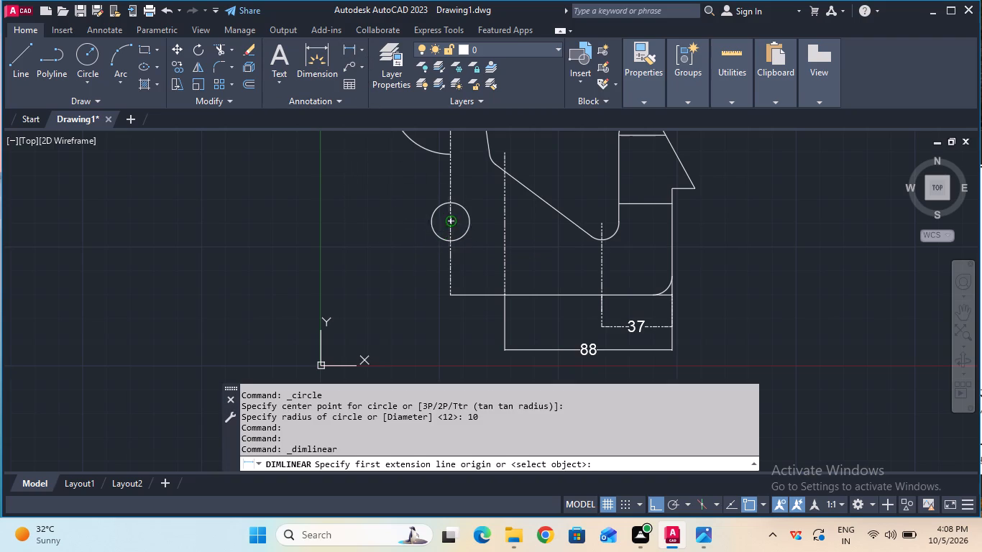
pyautogui.click(451, 298)
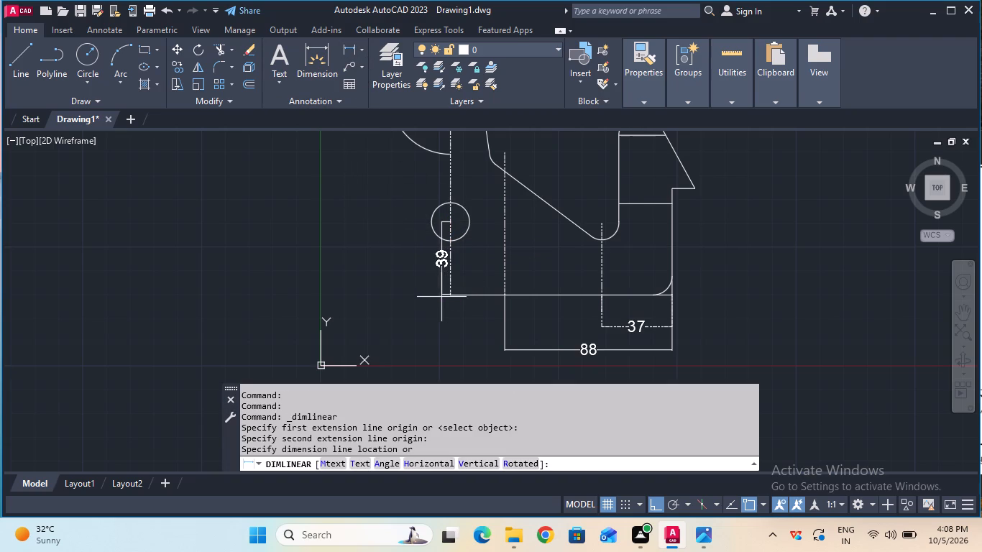
pyautogui.press('Escape')
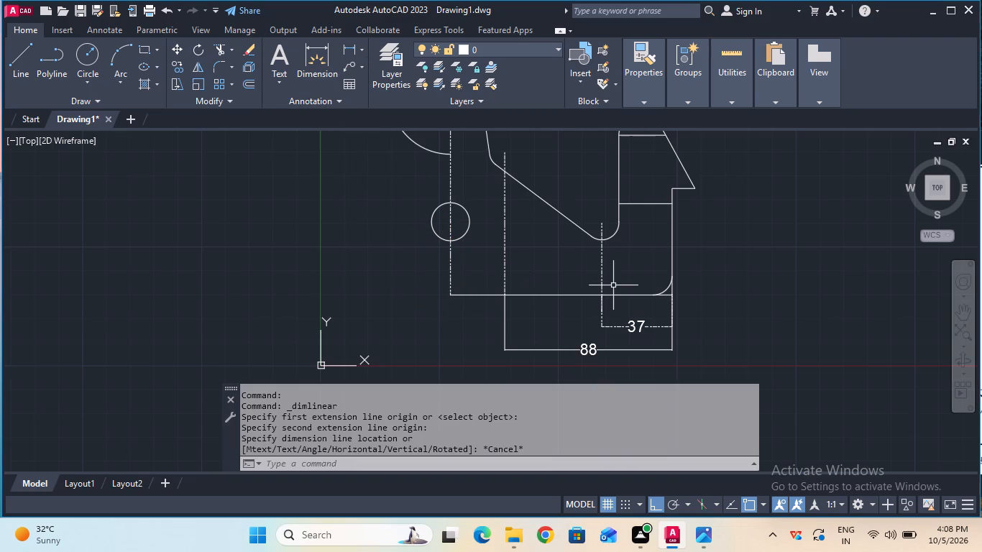
# Measure the vertical distance between the 10 mm radius circle's centre and the upper pivot circle's centre with a temporary linear dimension.
pyautogui.click(967, 311)
pyautogui.moveTo(850, 249); pyautogui.dragTo(884, 326)
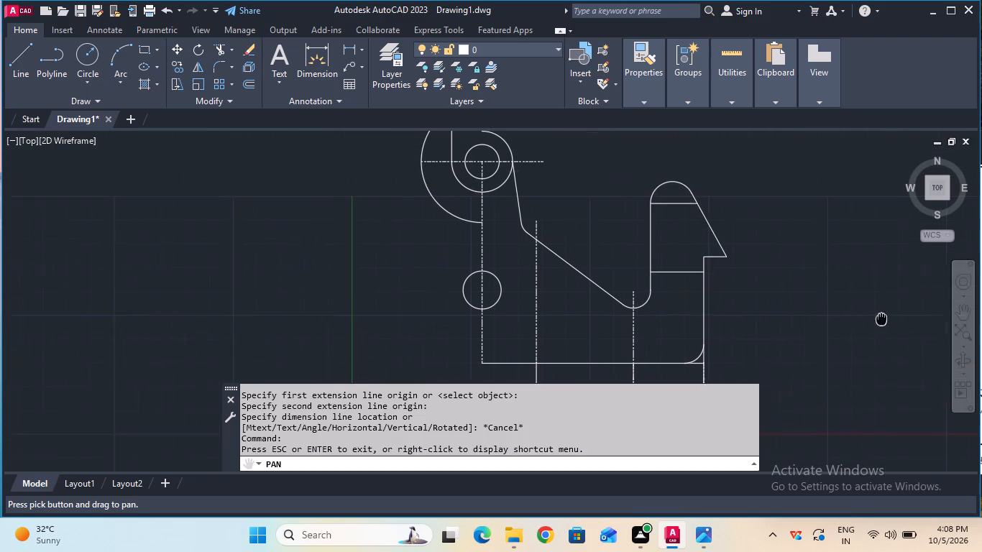
pyautogui.moveTo(884, 326); pyautogui.dragTo(886, 333)
pyautogui.press('Escape')
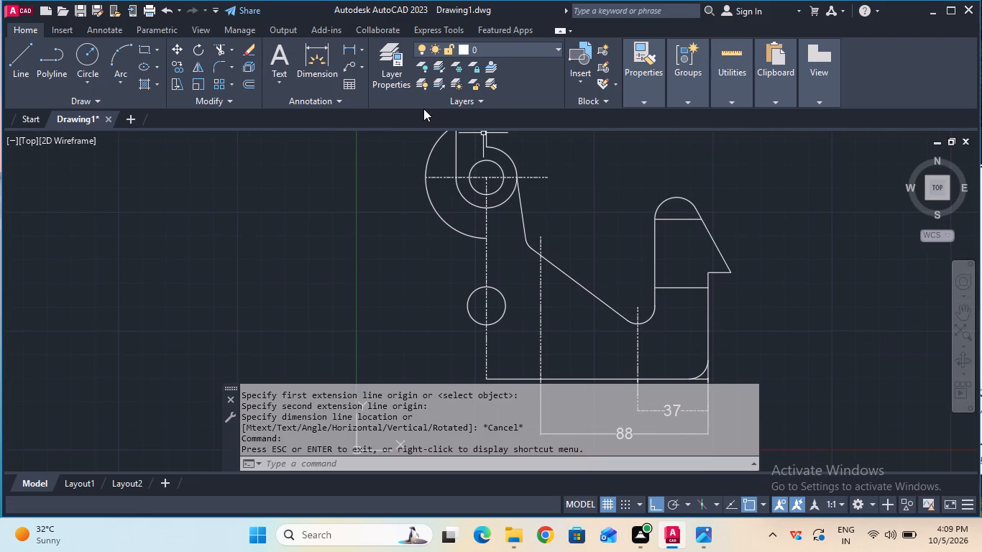
pyautogui.click(346, 53)
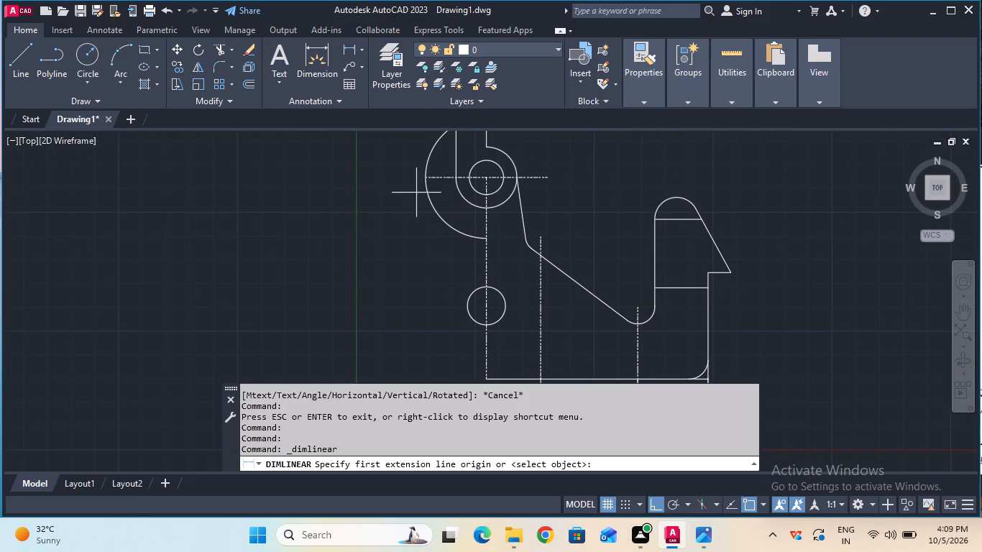
pyautogui.click(488, 307)
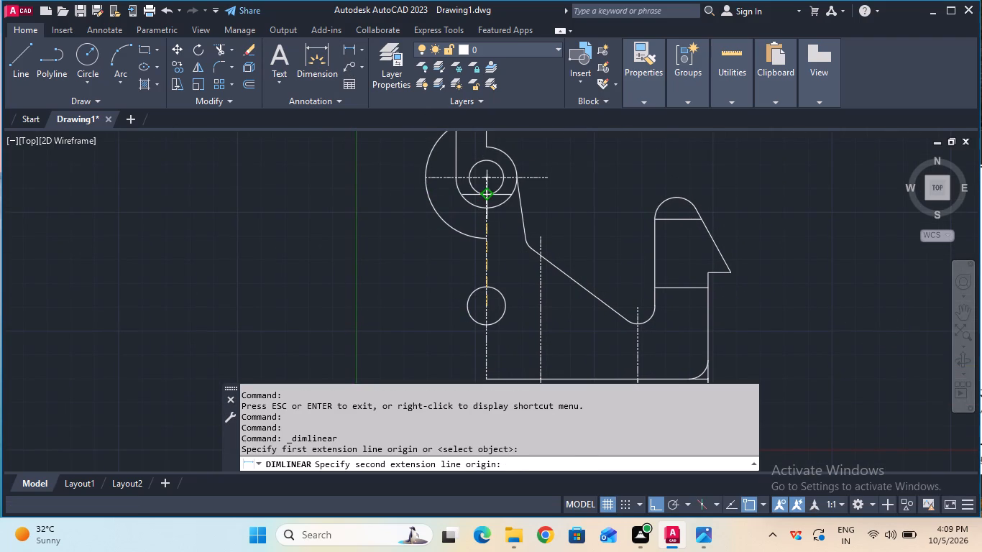
pyautogui.click(485, 181)
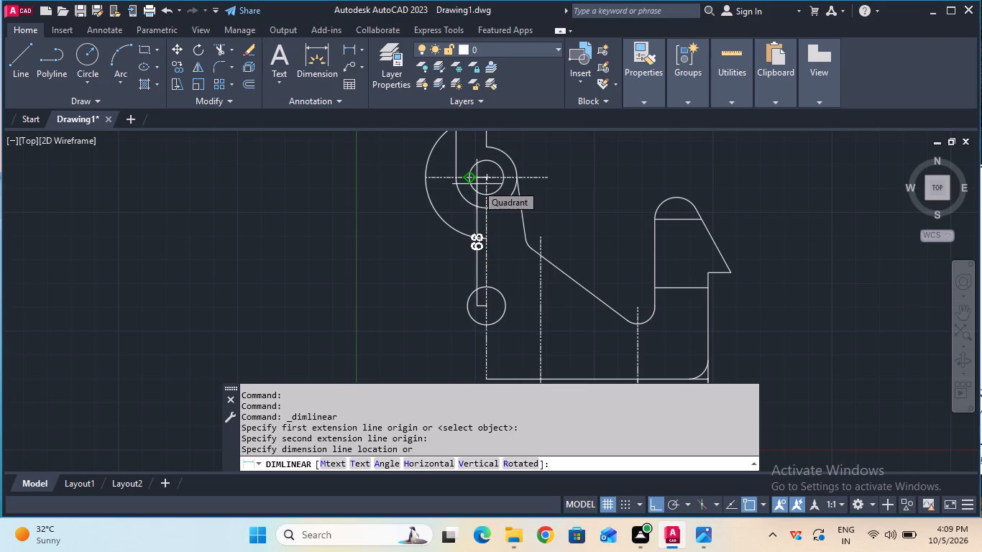
pyautogui.press('Escape')
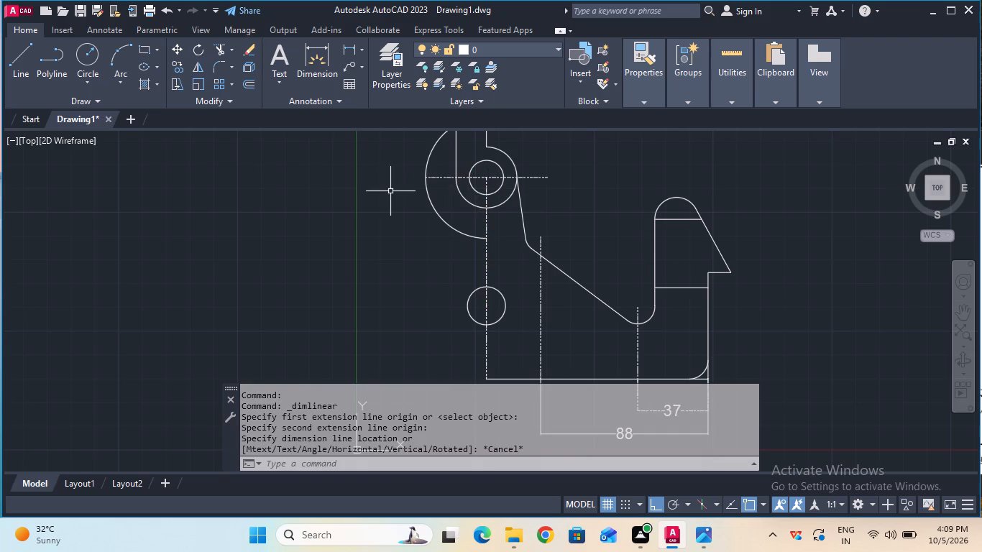
# Draw a 20 mm radius circle concentric with the 10 mm radius circle on the vertical centre line.
pyautogui.click(86, 65)
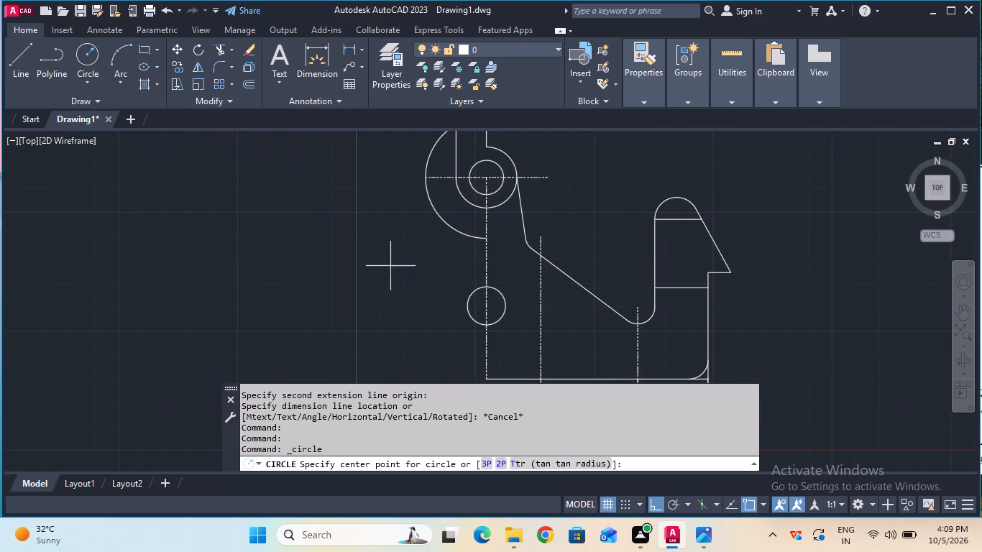
pyautogui.click(491, 308)
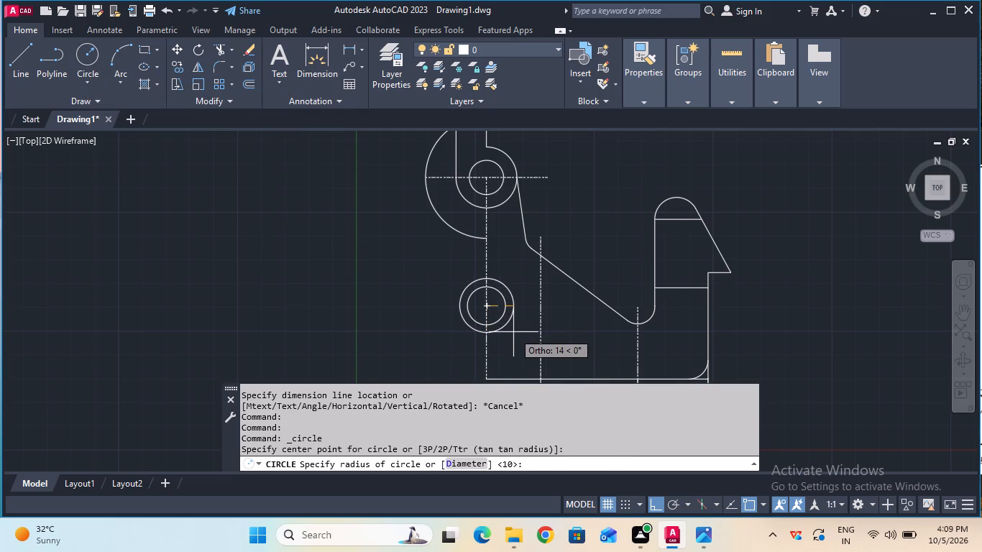
pyautogui.write('20')
pyautogui.press('Return')
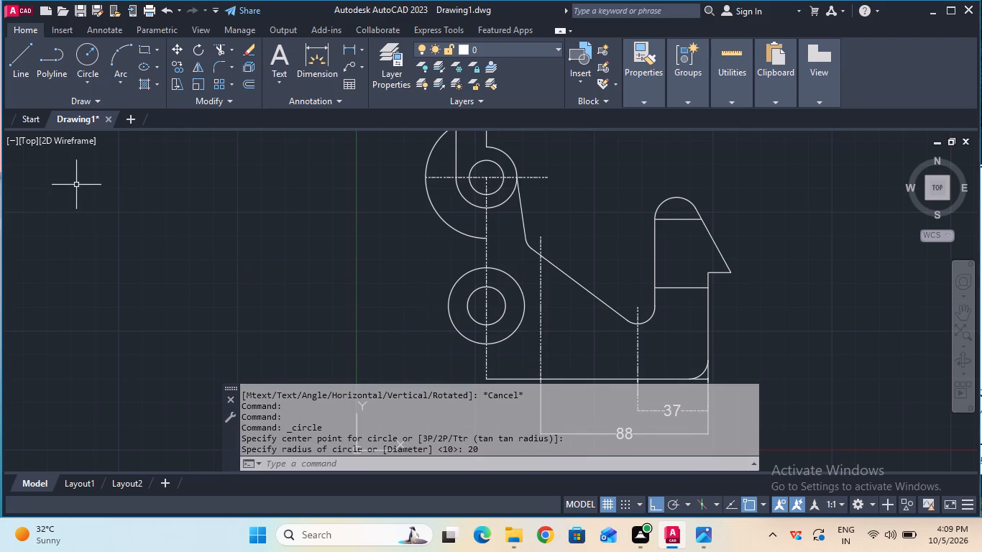
# Draw a 43.5 mm horizontal centre line with the CENTER linetype leftward from the lower concentric circles' centre.
pyautogui.click(647, 97)
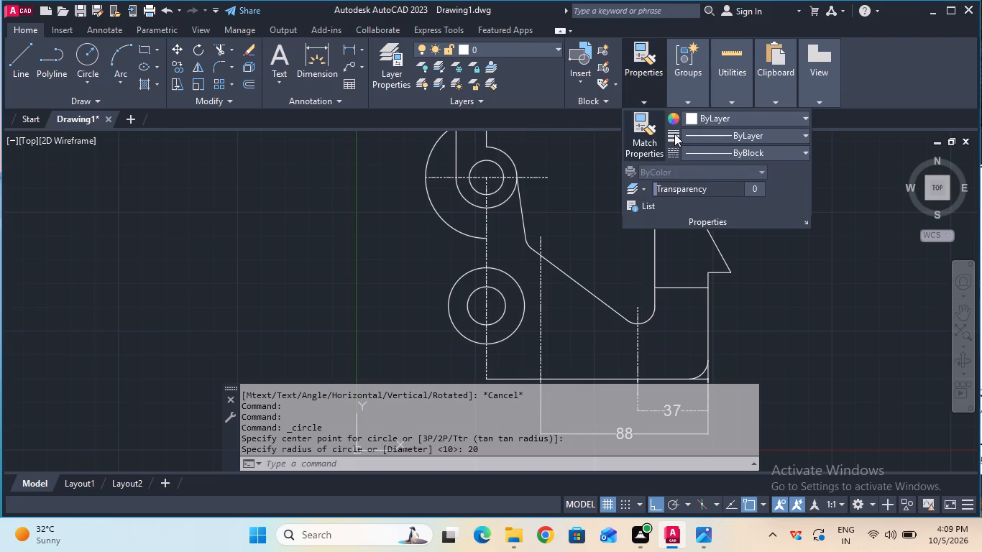
pyautogui.click(696, 148)
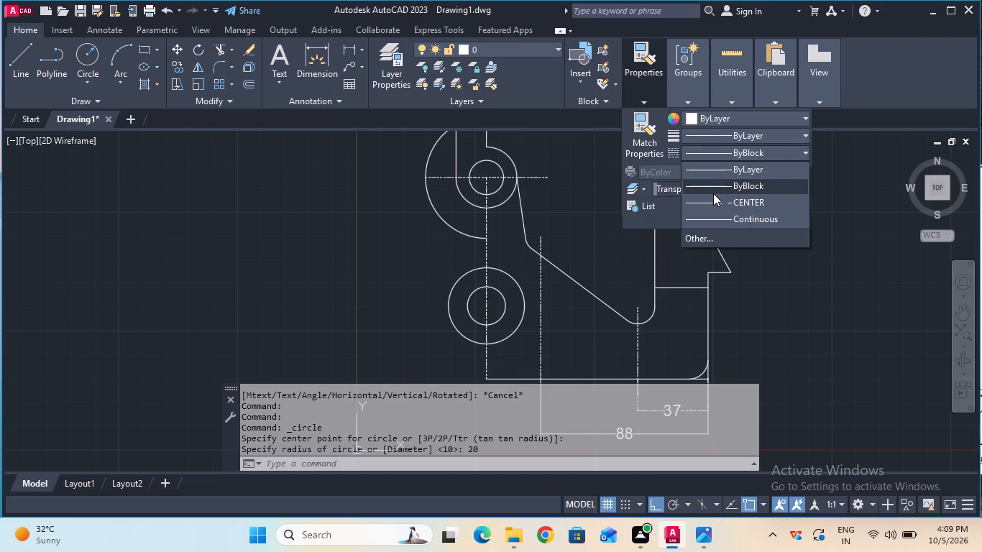
pyautogui.click(715, 196)
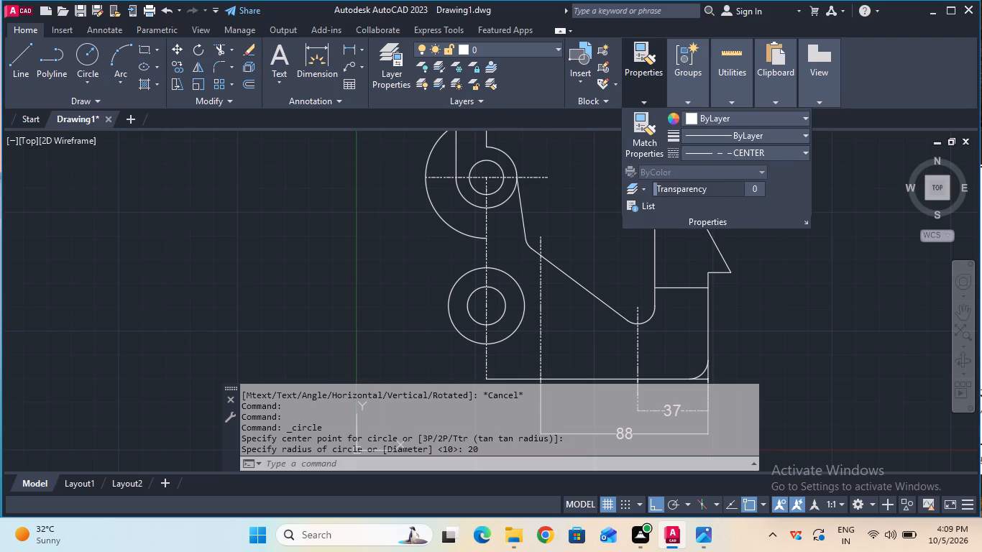
pyautogui.click(18, 68)
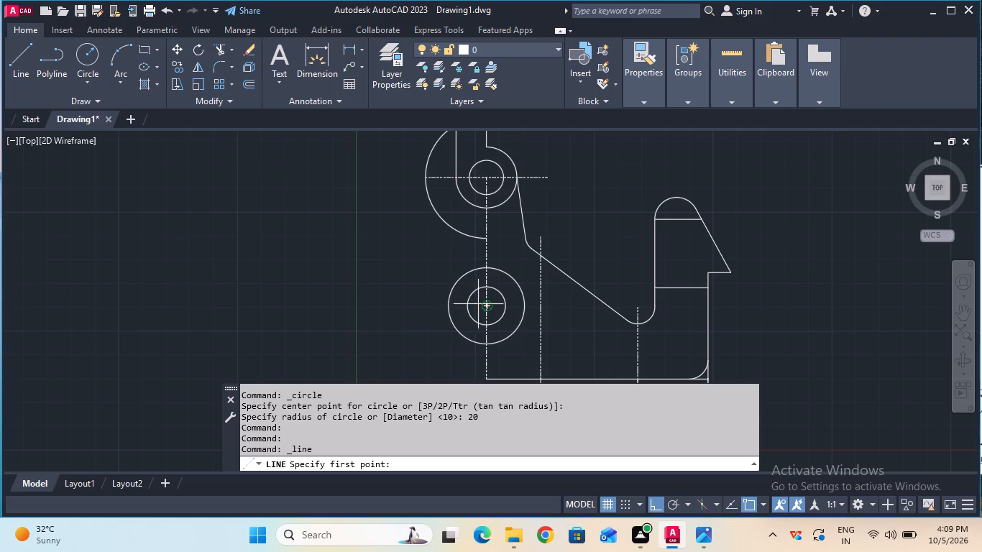
pyautogui.click(484, 307)
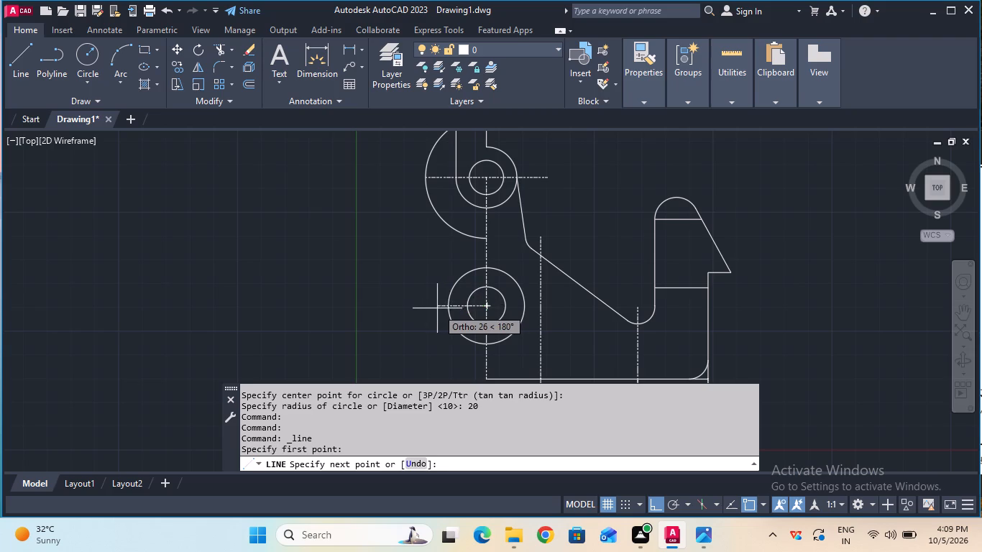
pyautogui.press('3')
pyautogui.press('BackSpace')
pyautogui.write('43.5')
pyautogui.press('Return')
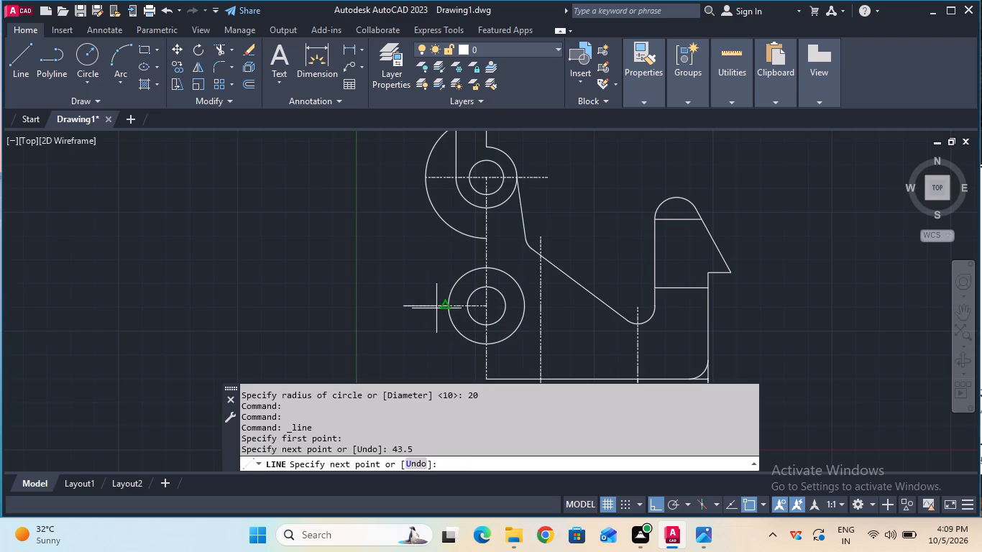
pyautogui.press('Escape')
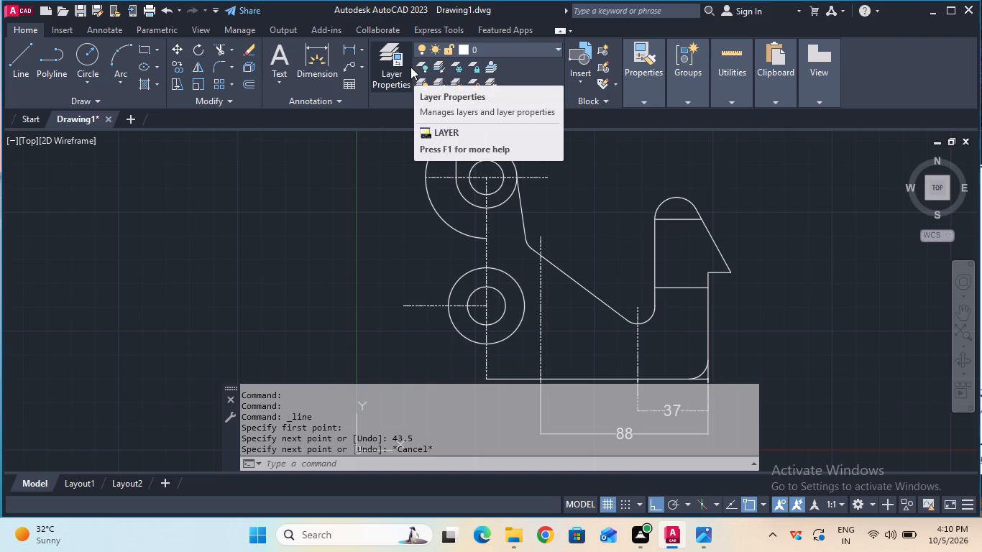
# Switch the linetype back to ByBlock and draw an 8 mm radius circle at the free end of the horizontal centre line.
pyautogui.click(633, 100)
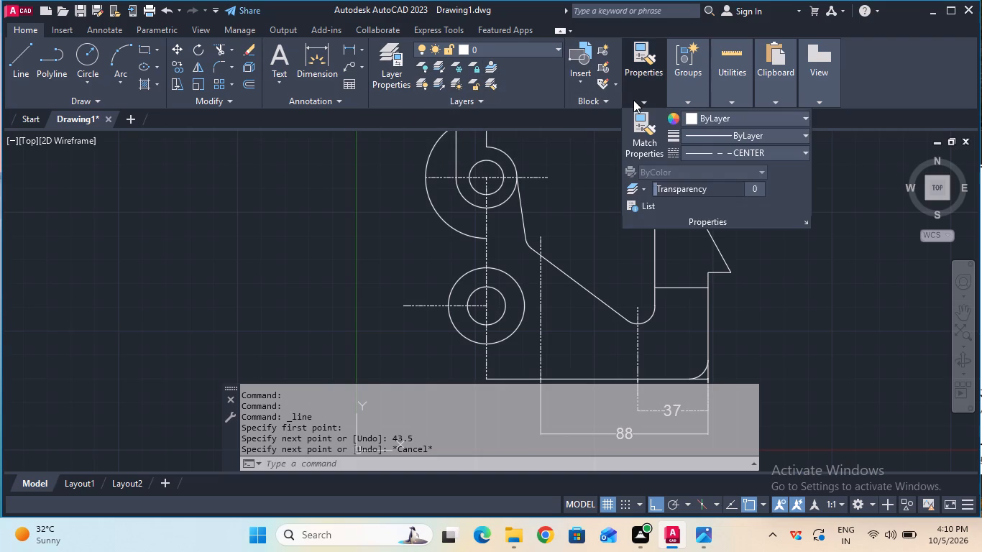
pyautogui.click(711, 152)
pyautogui.click(725, 181)
pyautogui.click(80, 55)
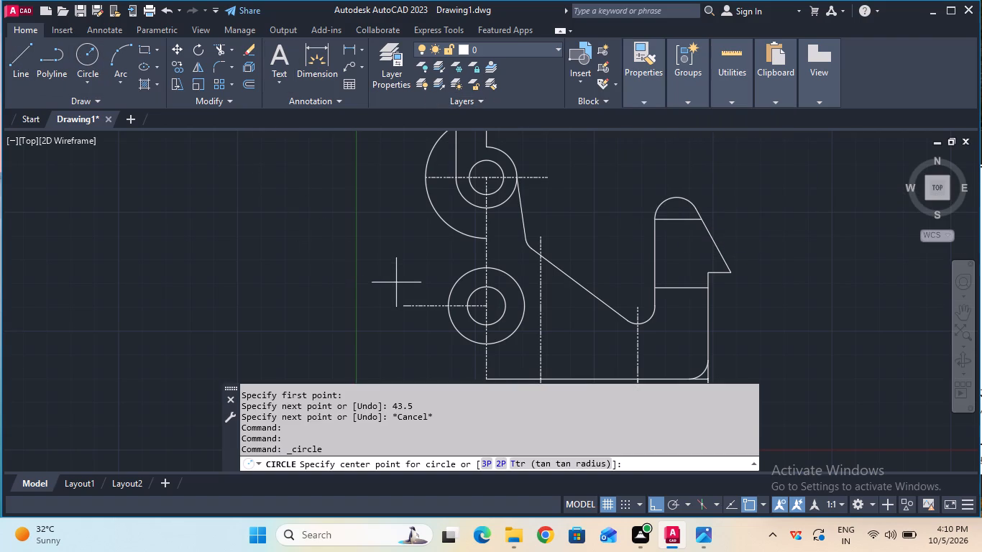
pyautogui.click(405, 302)
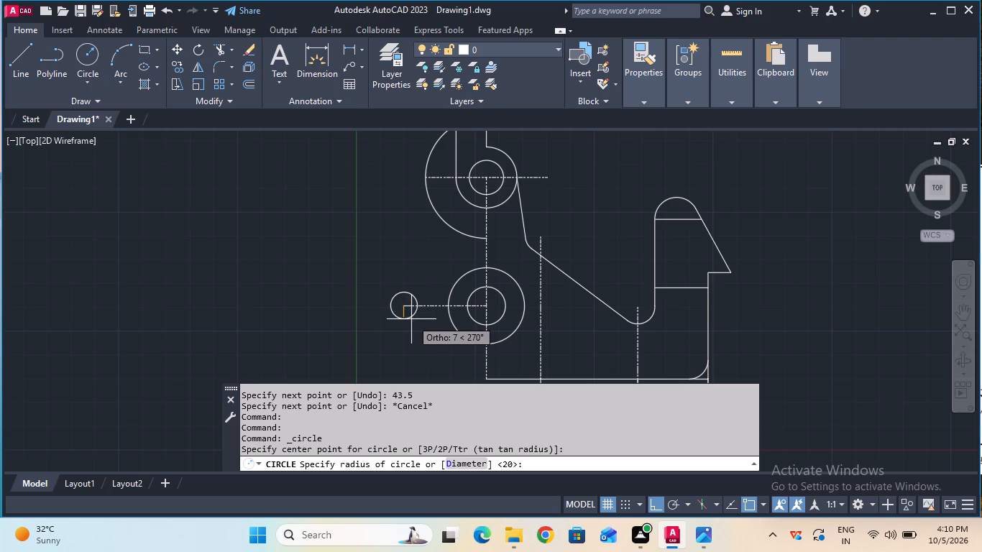
pyautogui.press('8')
pyautogui.press('Return')
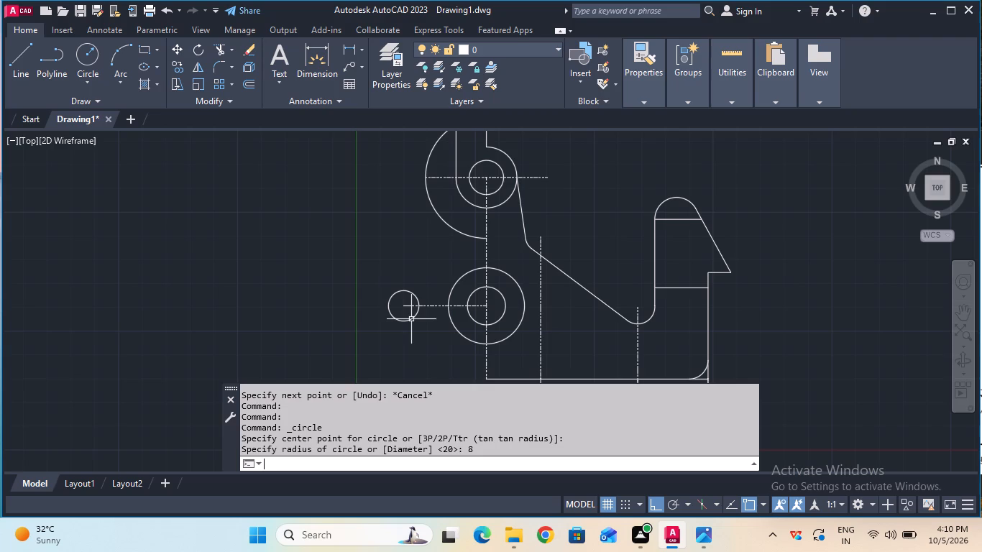
pyautogui.press('Escape')
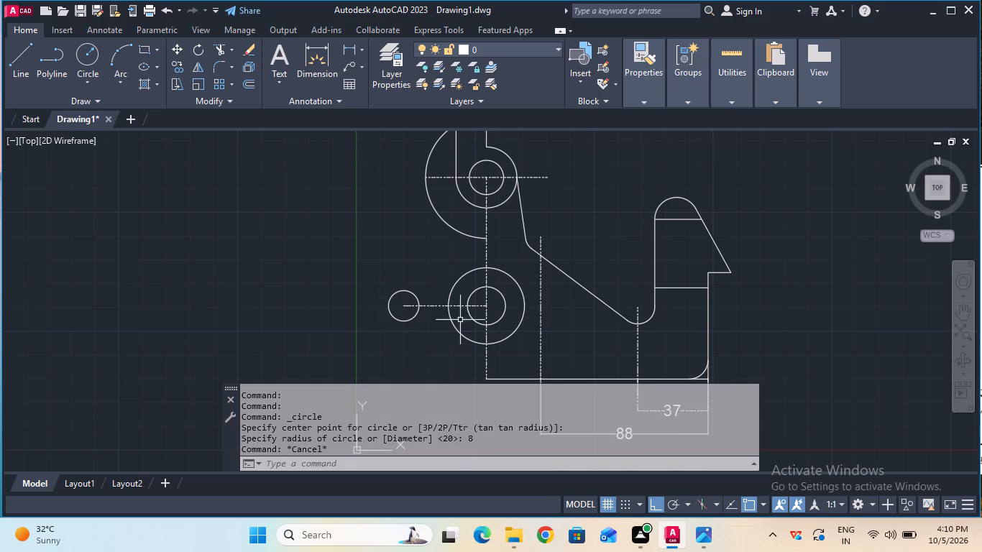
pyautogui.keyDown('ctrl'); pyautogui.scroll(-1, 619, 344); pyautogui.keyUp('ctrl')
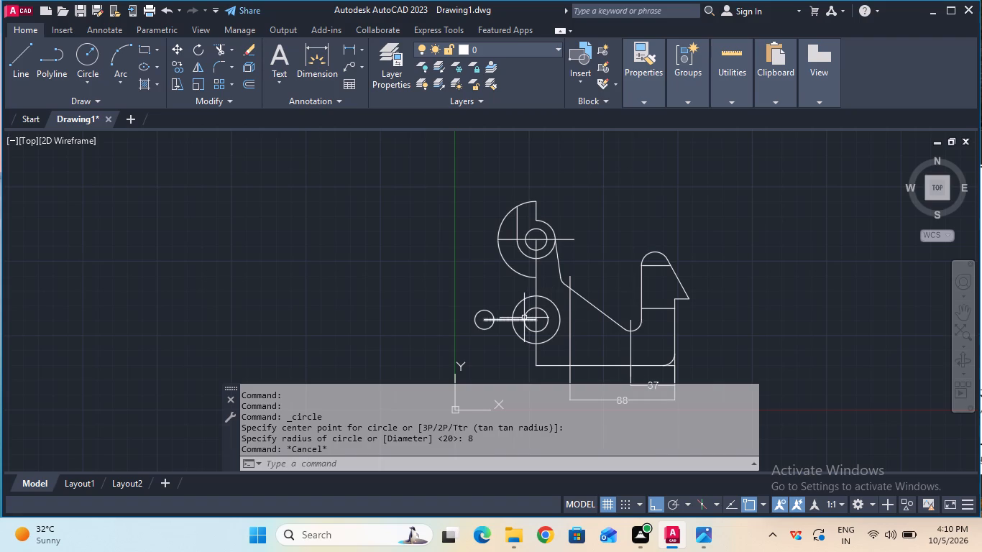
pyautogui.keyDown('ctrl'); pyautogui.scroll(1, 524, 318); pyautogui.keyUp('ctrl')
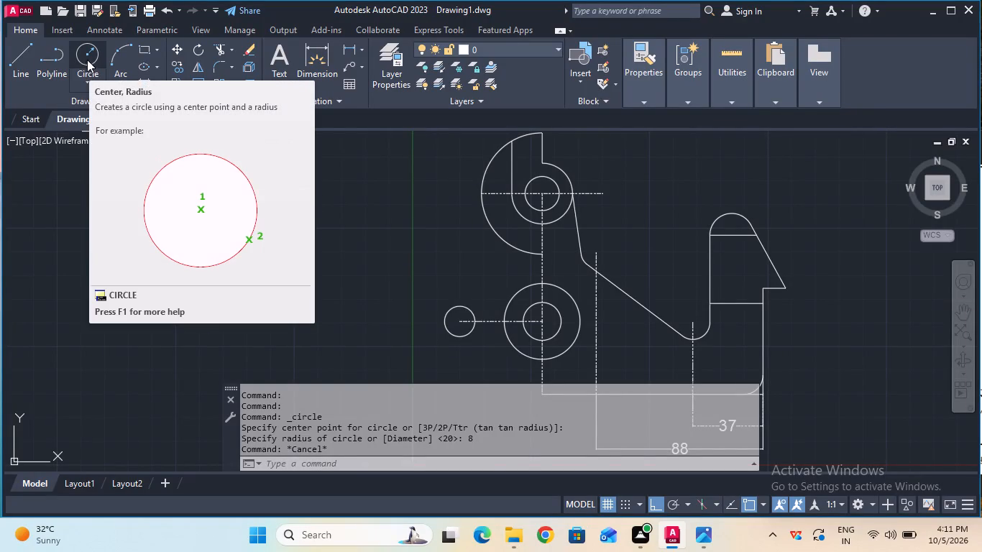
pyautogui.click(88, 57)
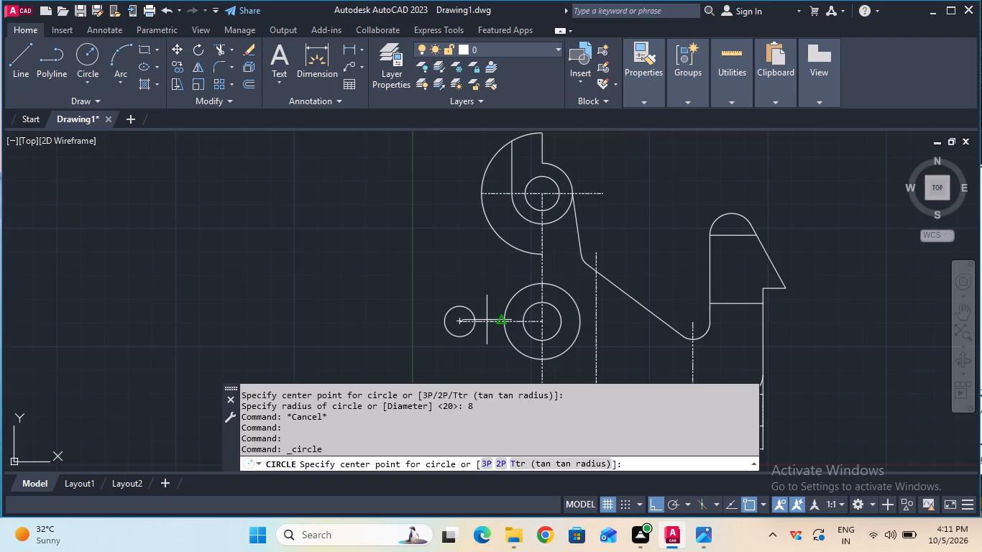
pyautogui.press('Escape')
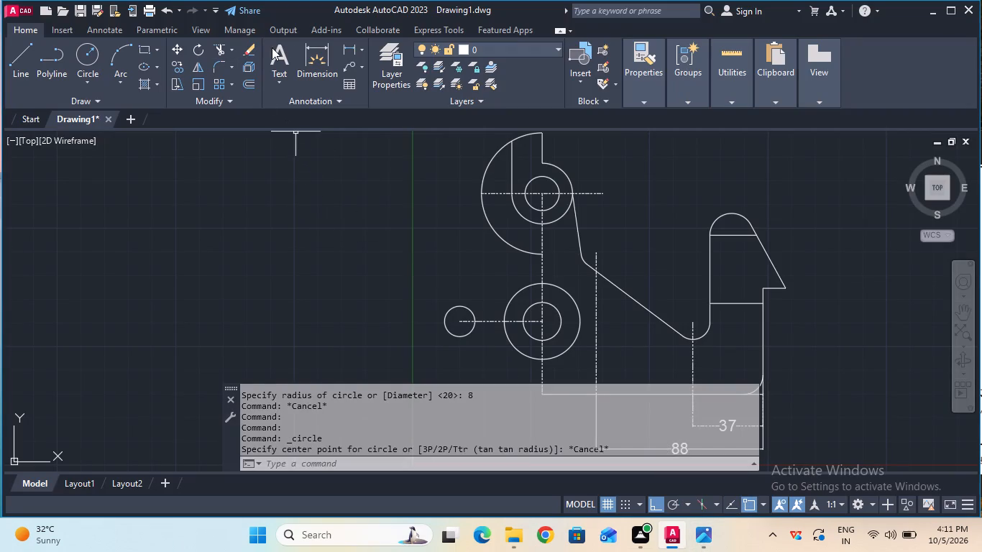
# Measure the vertical diameter of the larger lower concentric circle between its top and bottom quadrants with temporary linear dimensions.
pyautogui.click(344, 48)
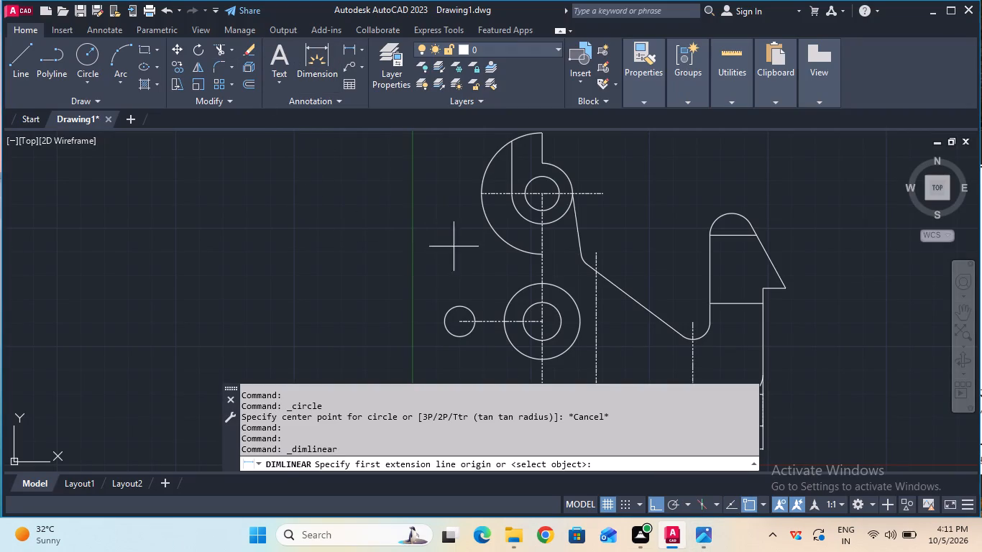
pyautogui.click(526, 354)
pyautogui.click(525, 287)
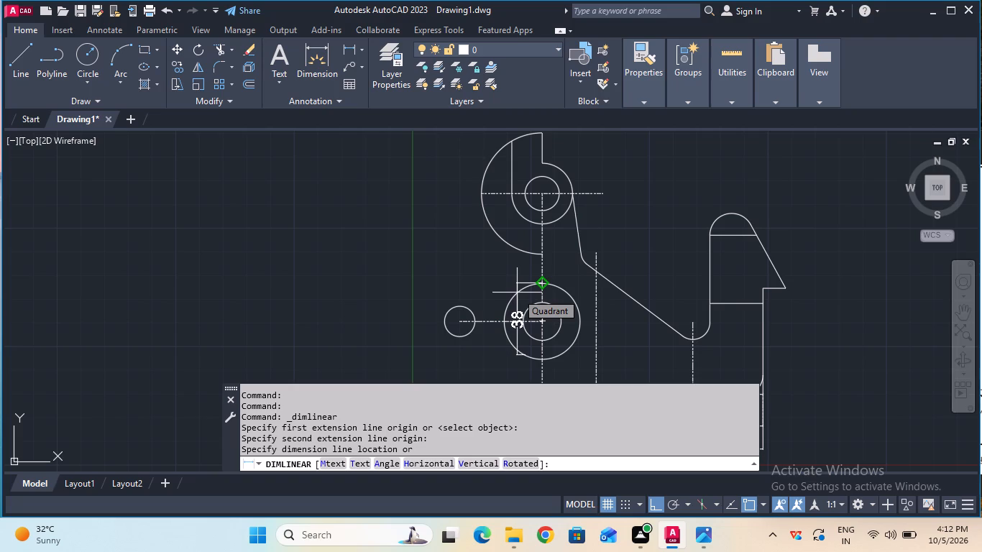
pyautogui.press('Escape')
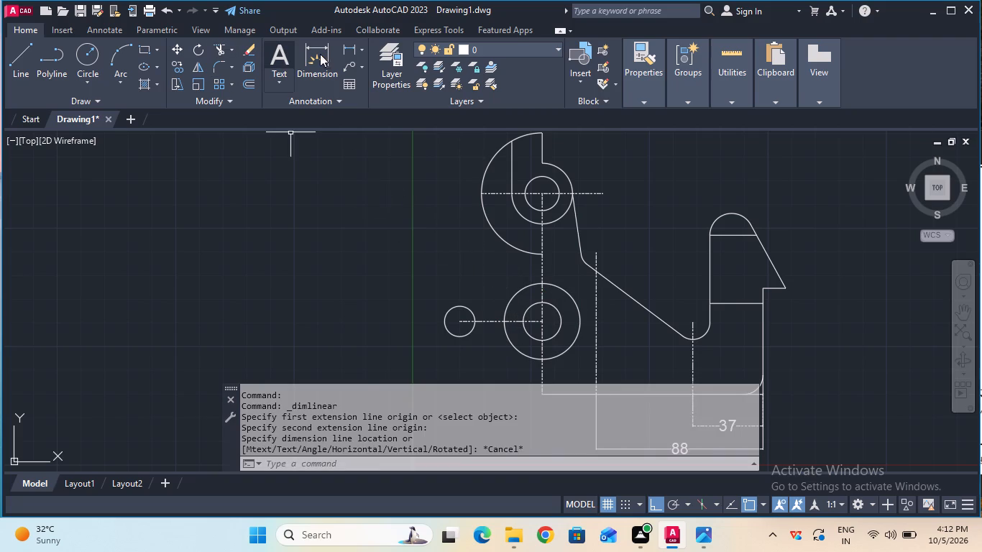
pyautogui.click(344, 56)
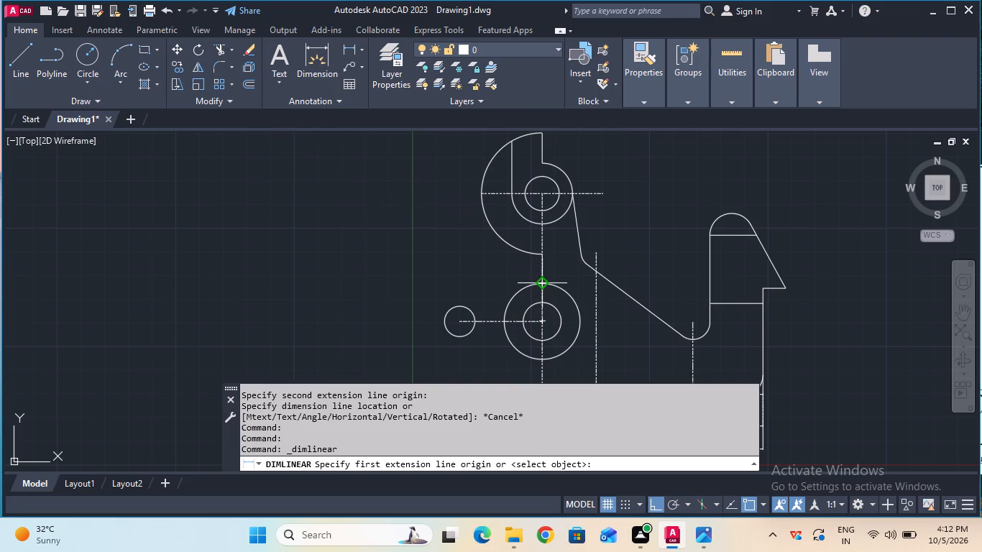
pyautogui.click(541, 284)
pyautogui.click(546, 354)
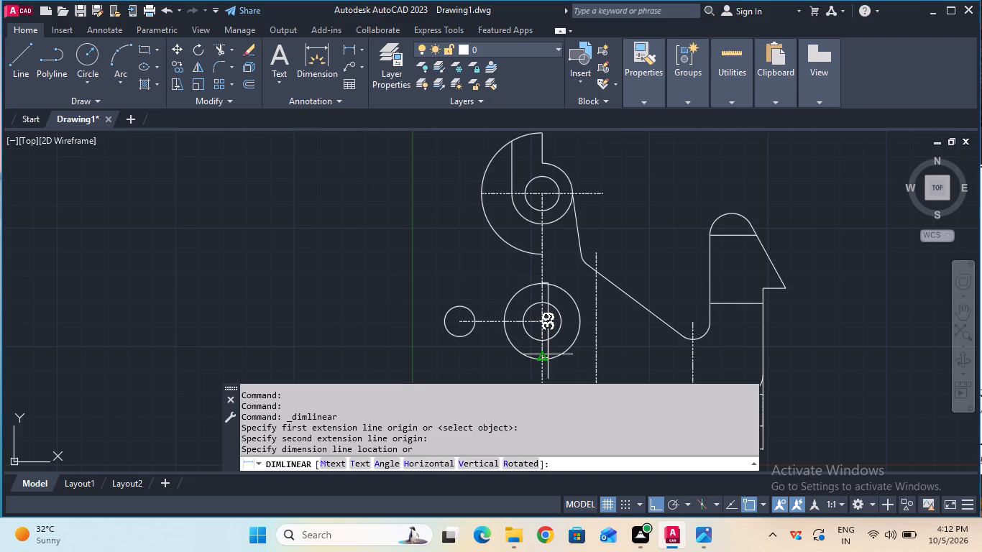
pyautogui.press('Escape')
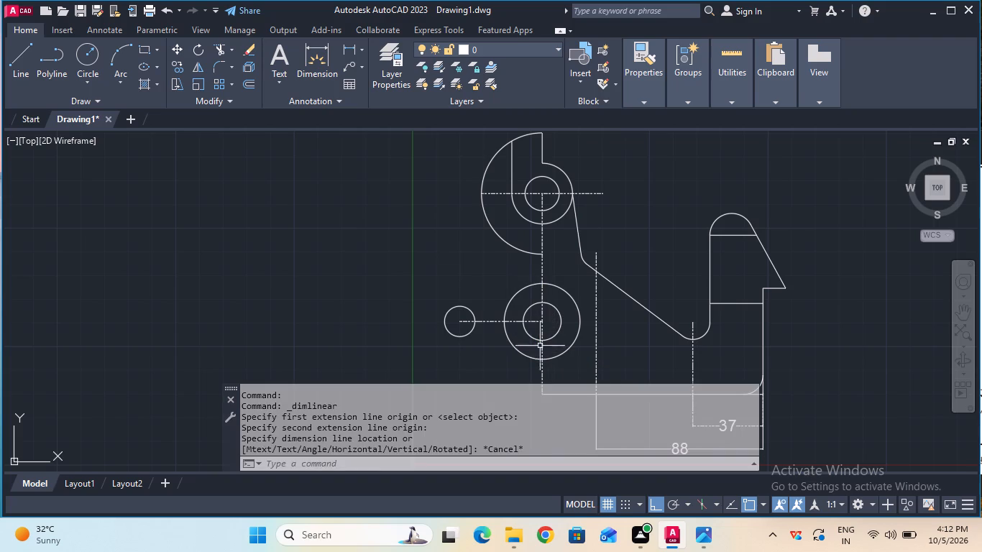
pyautogui.click(351, 42)
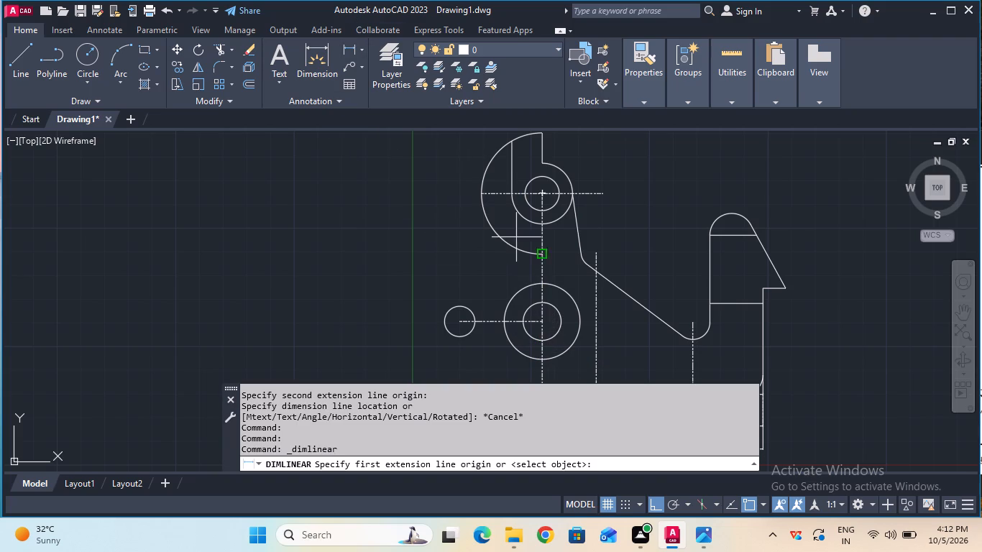
pyautogui.click(545, 286)
pyautogui.click(546, 364)
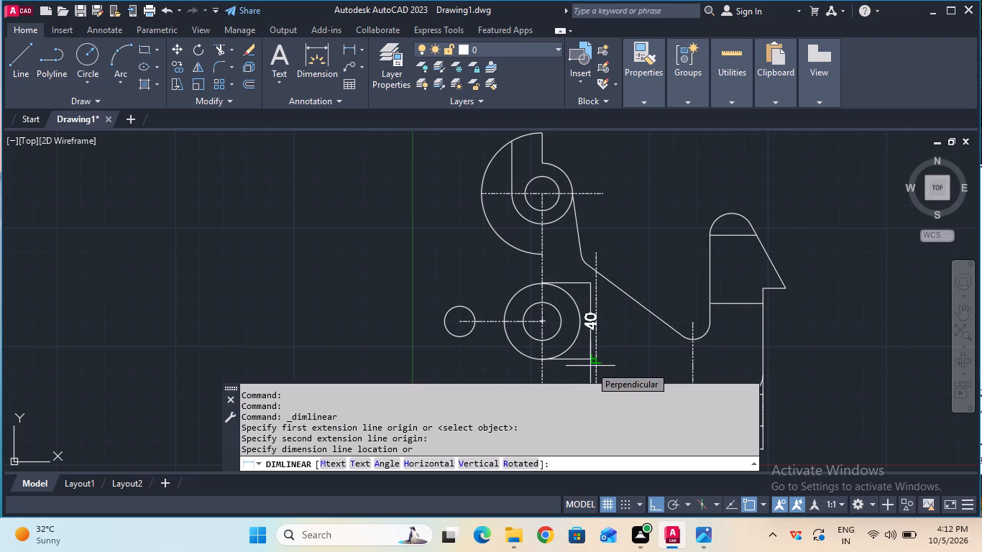
pyautogui.press('Escape')
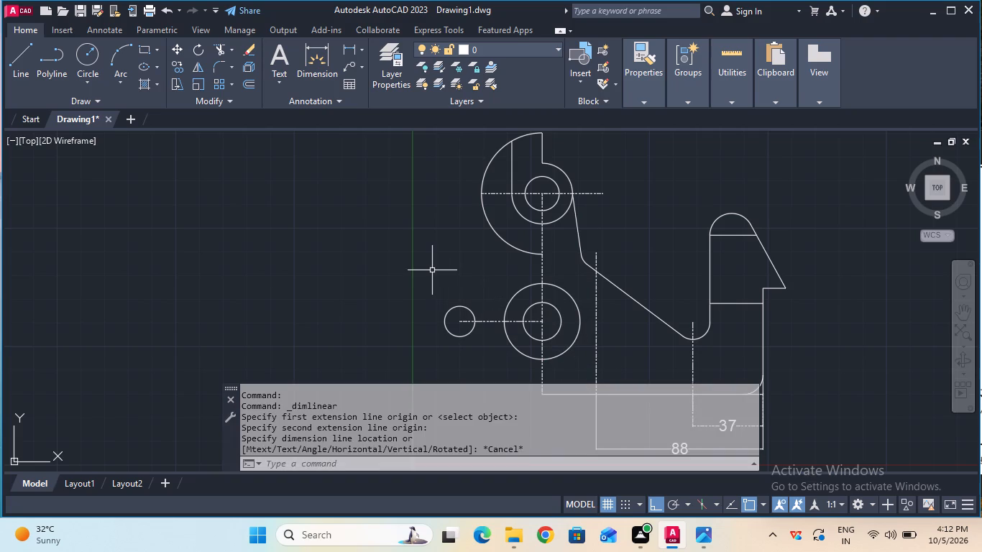
# Measure the horizontal distance from the upper circle's centre to the vertical line on its left with a temporary linear dimension.
pyautogui.click(344, 50)
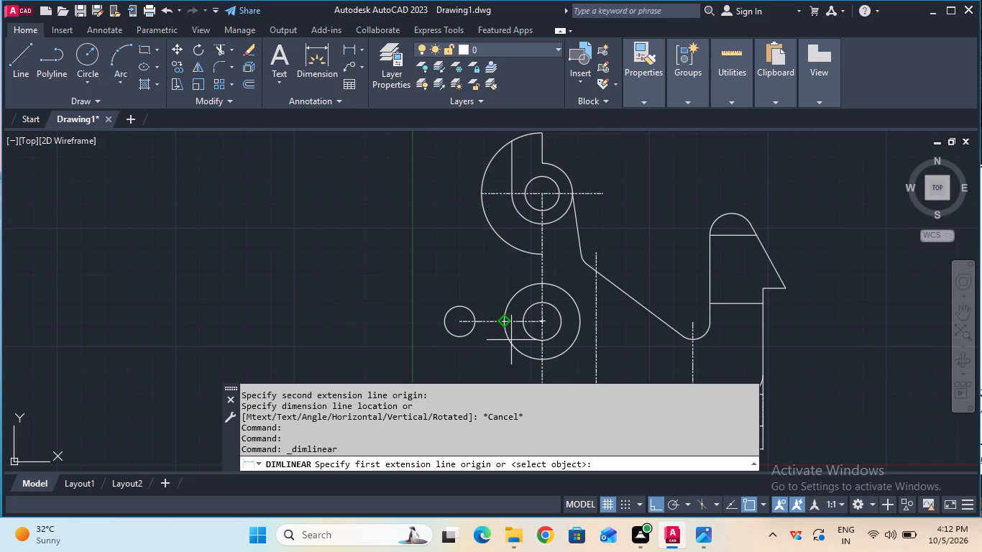
pyautogui.press('Escape')
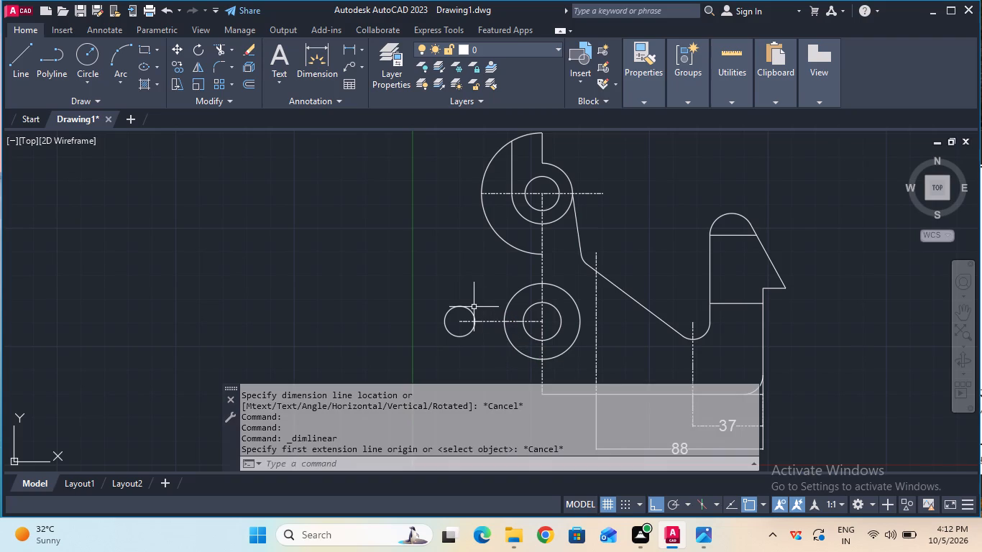
pyautogui.click(957, 310)
pyautogui.moveTo(773, 259); pyautogui.dragTo(784, 341)
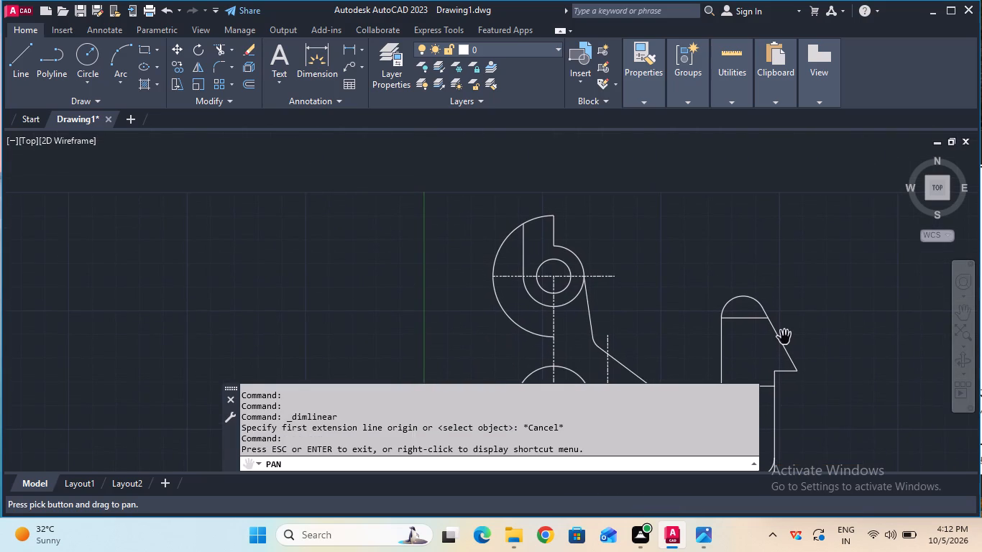
pyautogui.press('Escape')
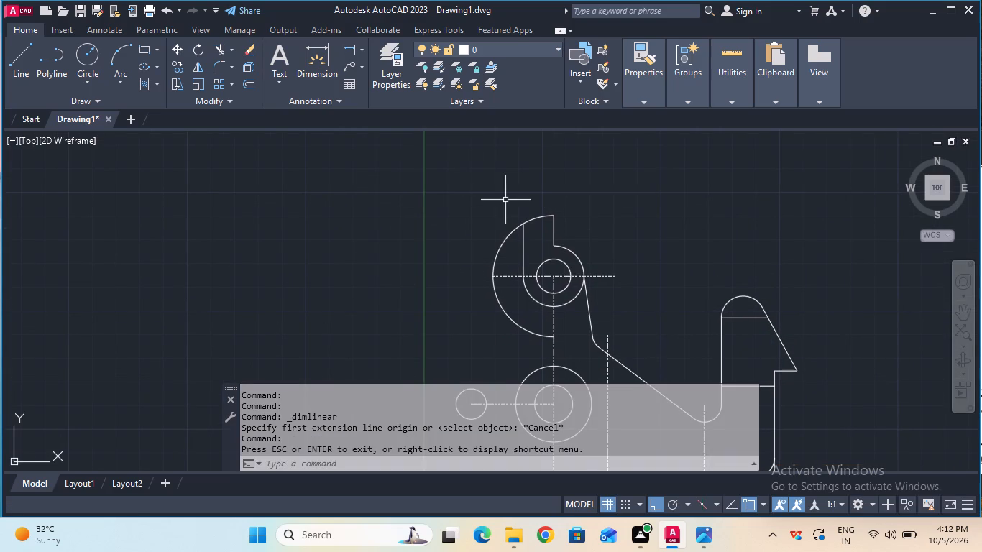
pyautogui.click(351, 54)
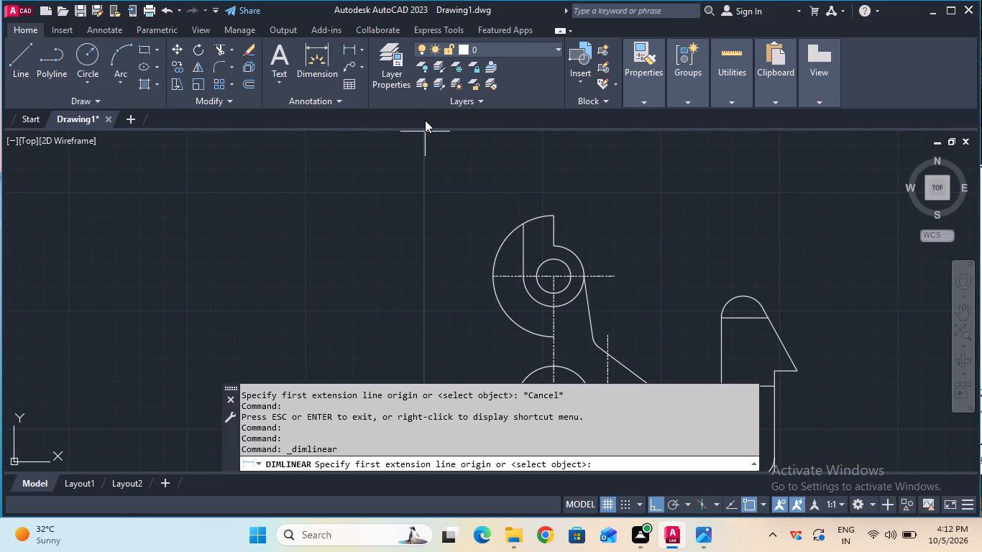
pyautogui.click(556, 214)
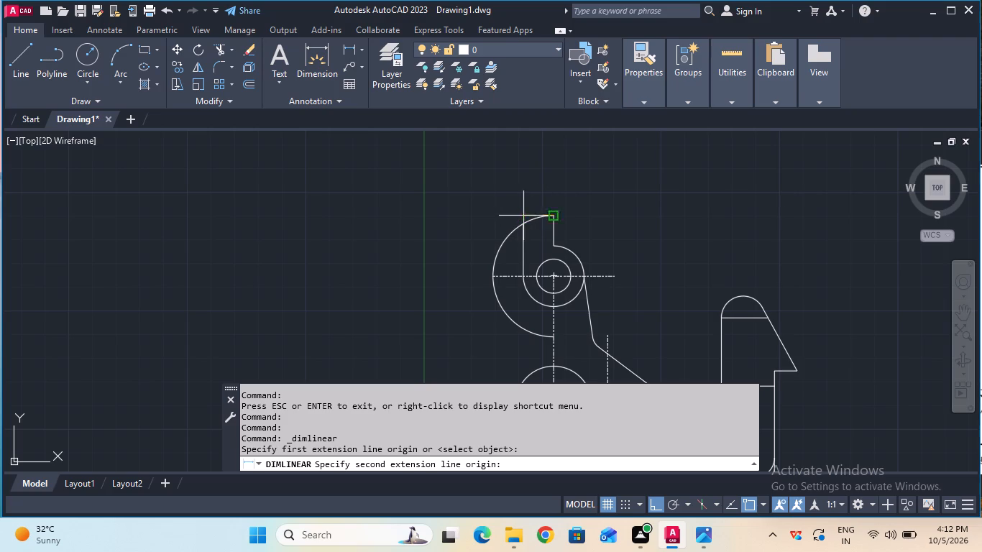
pyautogui.click(523, 218)
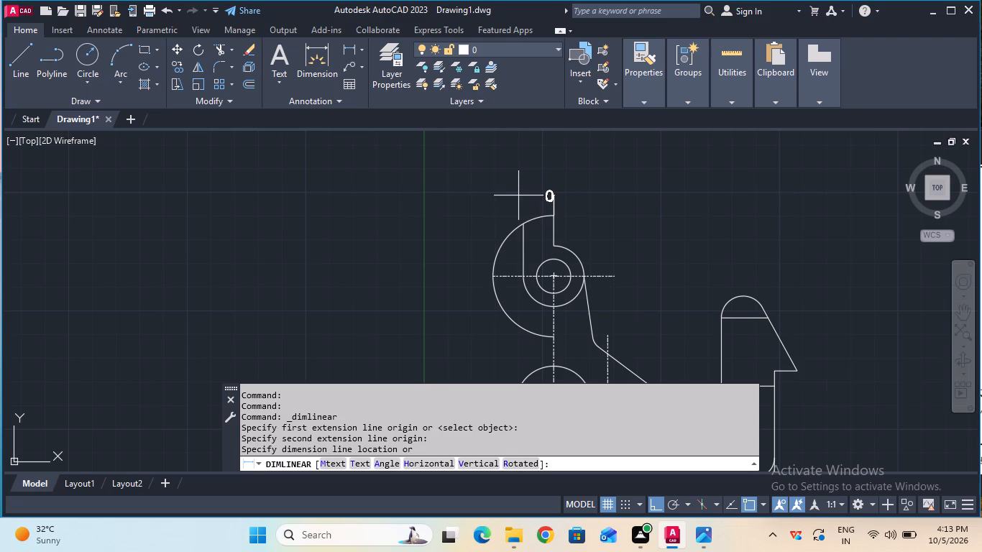
pyautogui.press('Escape')
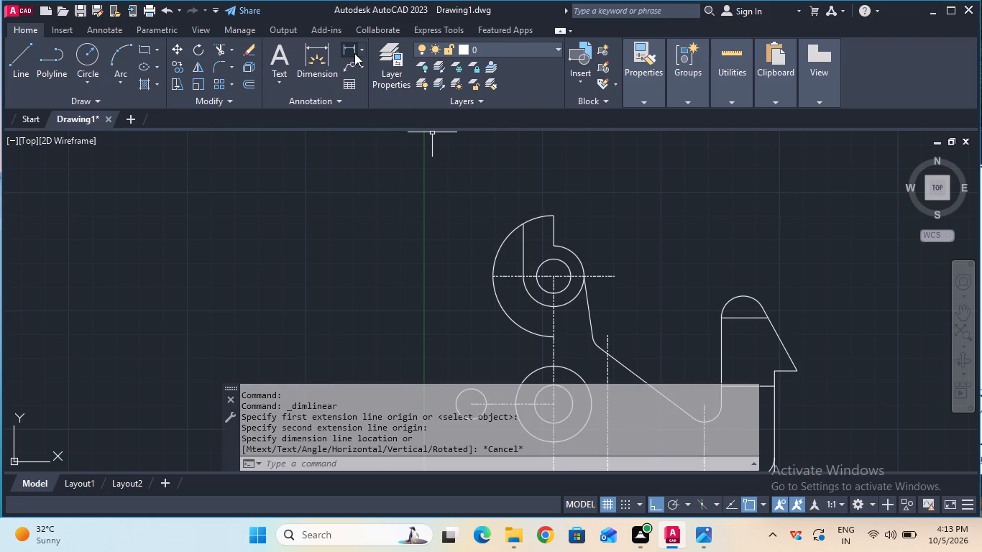
pyautogui.click(354, 50)
pyautogui.click(554, 213)
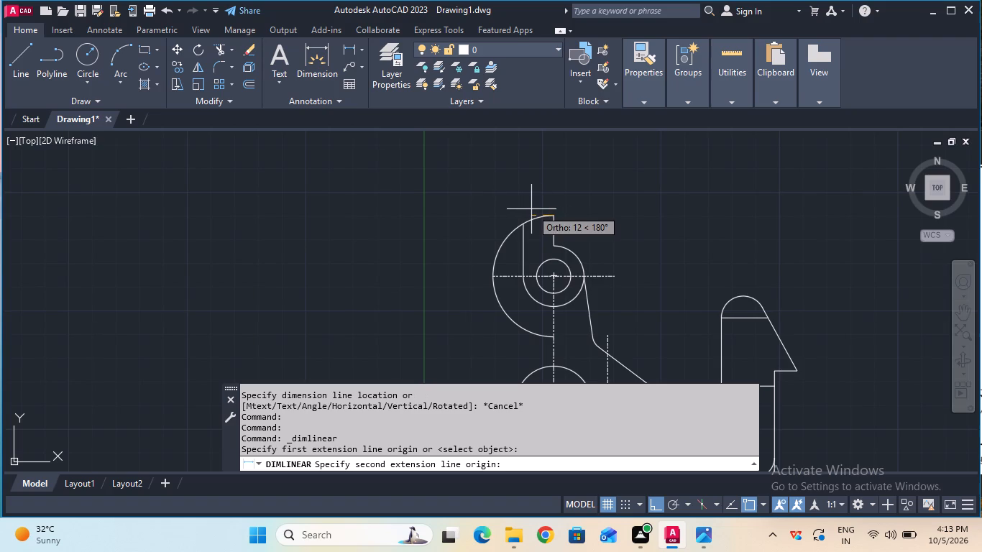
pyautogui.press('Escape')
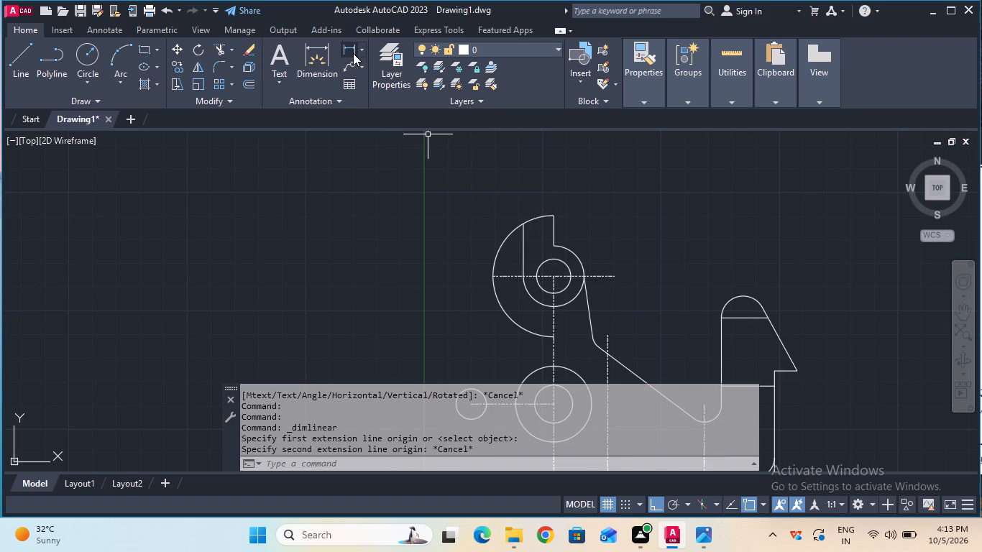
pyautogui.click(353, 53)
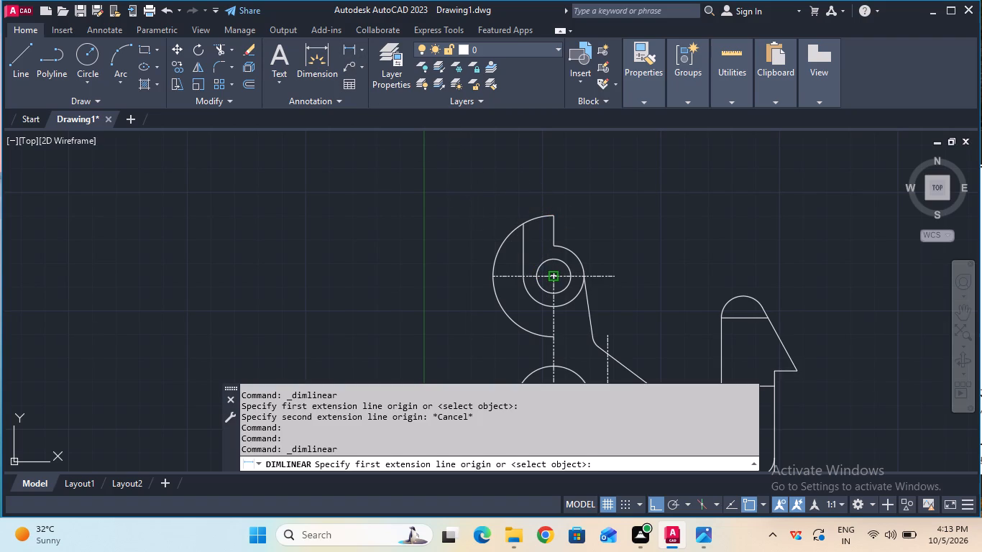
pyautogui.click(551, 275)
pyautogui.click(523, 276)
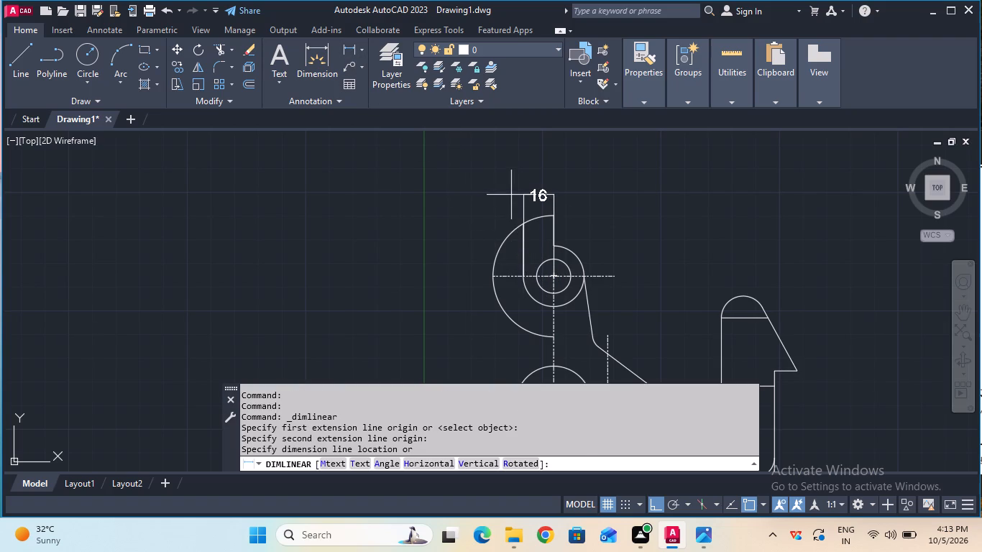
pyautogui.press('Escape')
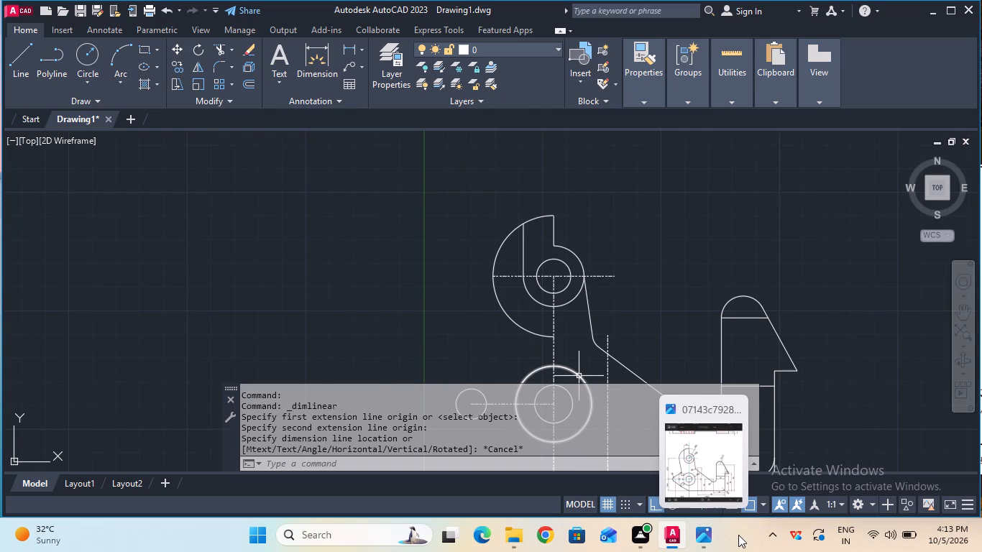
# Trim the two leftover line ends outside the rounded lower-right corner of the lever outline.
pyautogui.click(955, 322)
pyautogui.moveTo(840, 370); pyautogui.dragTo(817, 265)
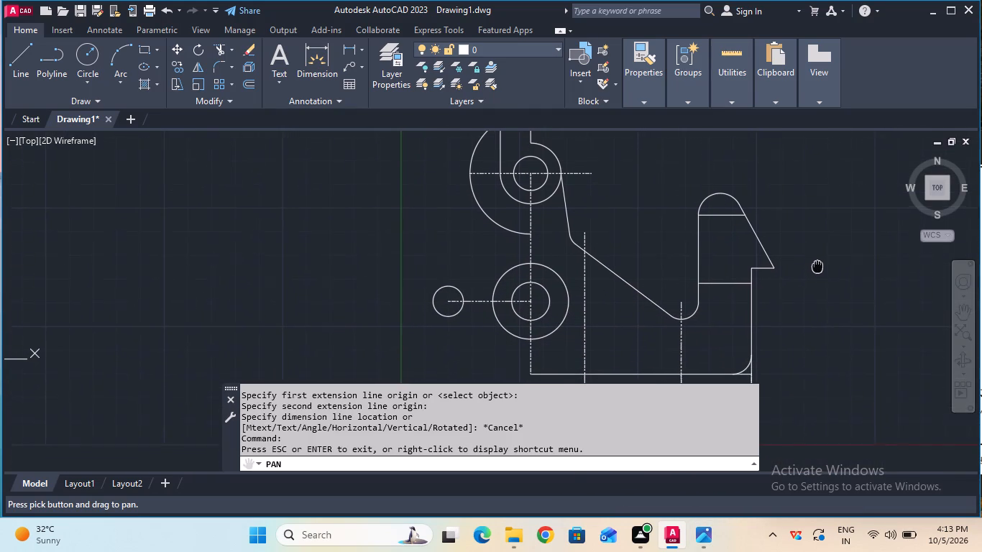
pyautogui.moveTo(817, 265); pyautogui.dragTo(816, 260)
pyautogui.press('Escape')
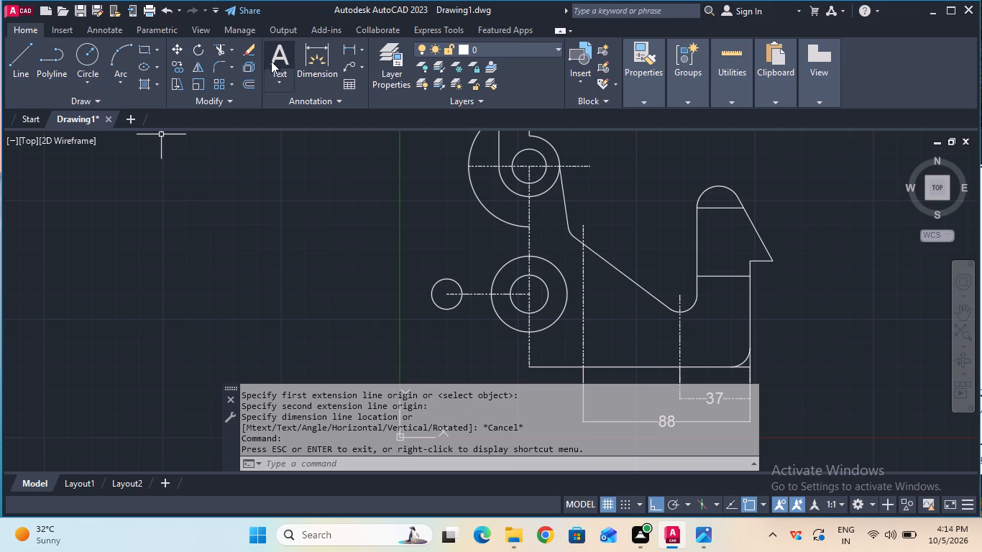
pyautogui.click(224, 52)
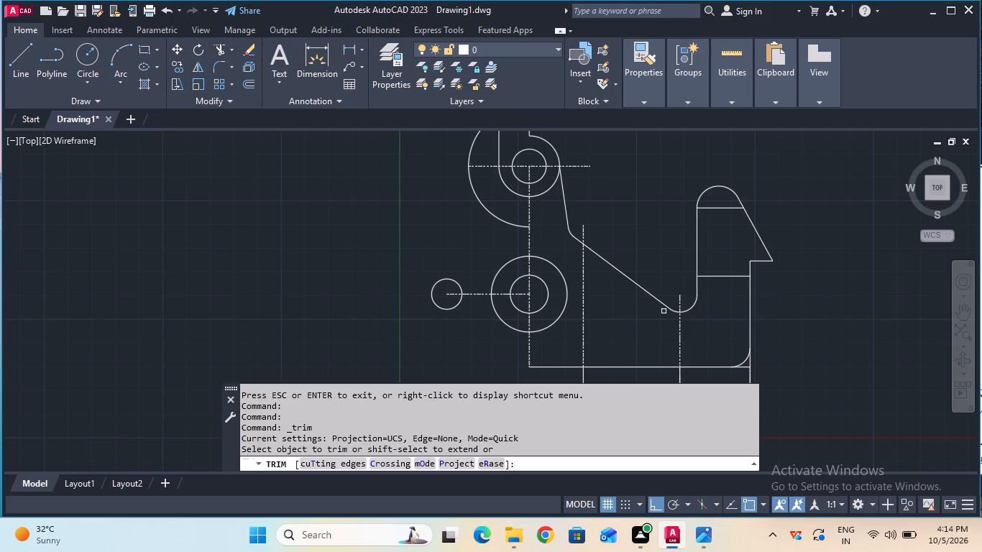
pyautogui.click(751, 361)
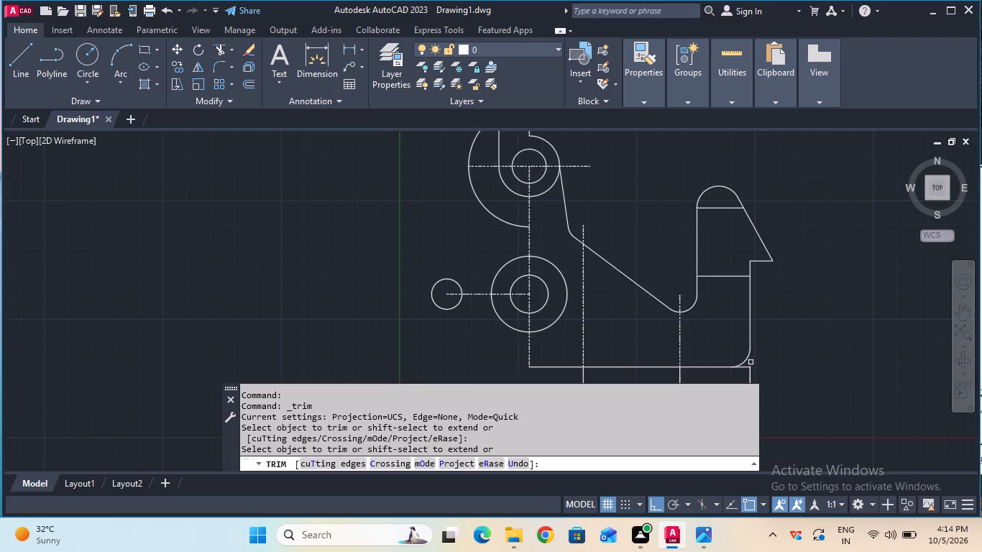
pyautogui.click(748, 368)
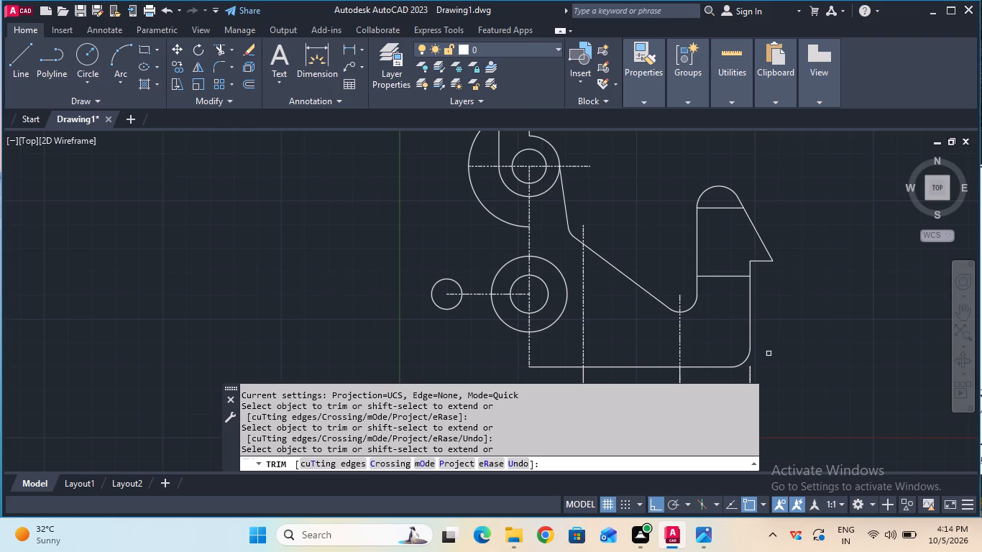
pyautogui.press('Escape')
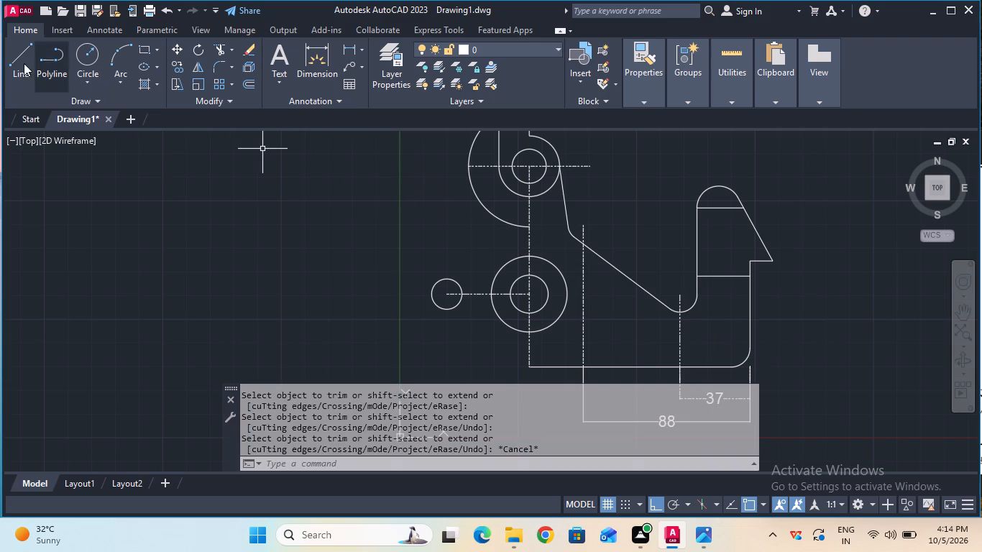
# Draw a horizontal line with the CENTER linetype from the lower-right fillet's bottom end rightward, well past the outline.
pyautogui.click(648, 85)
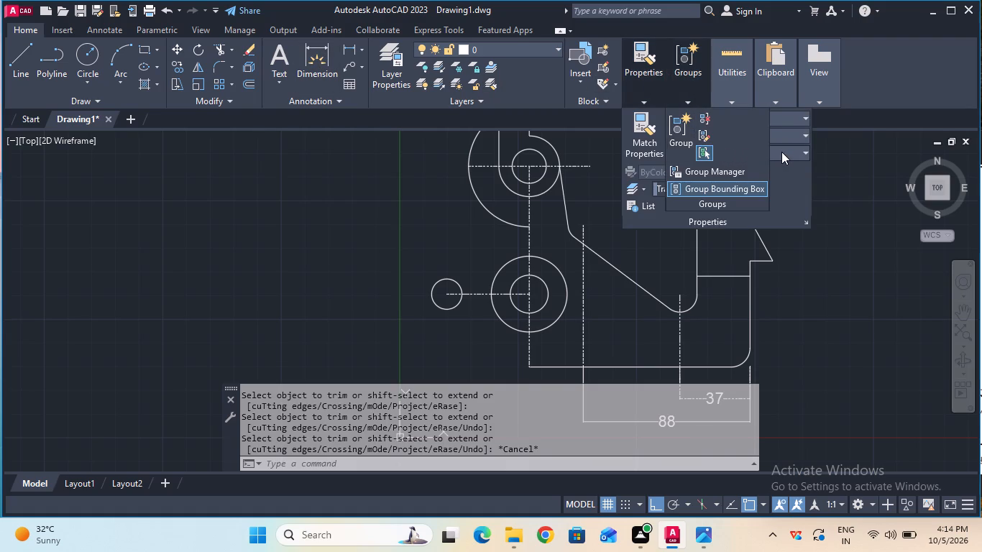
pyautogui.click(782, 152)
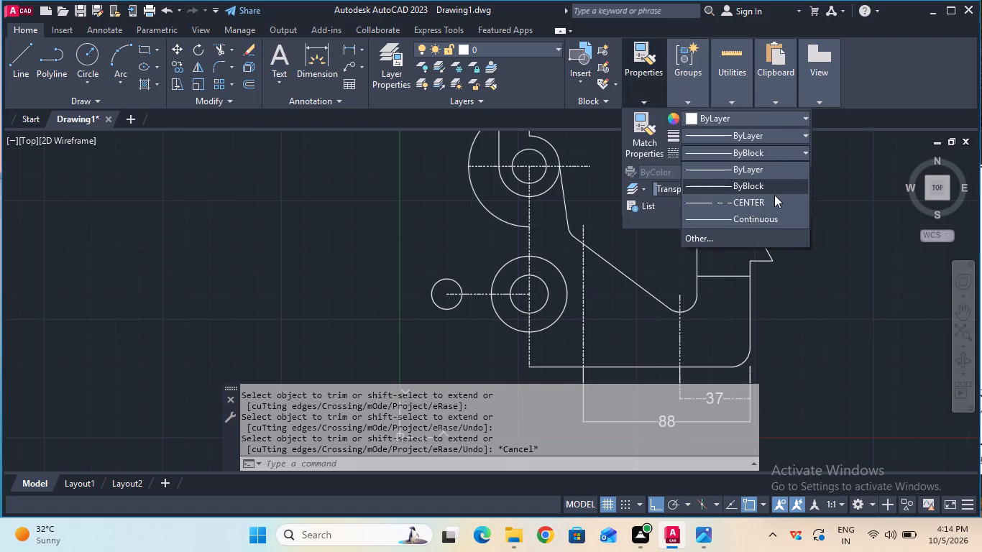
pyautogui.click(774, 202)
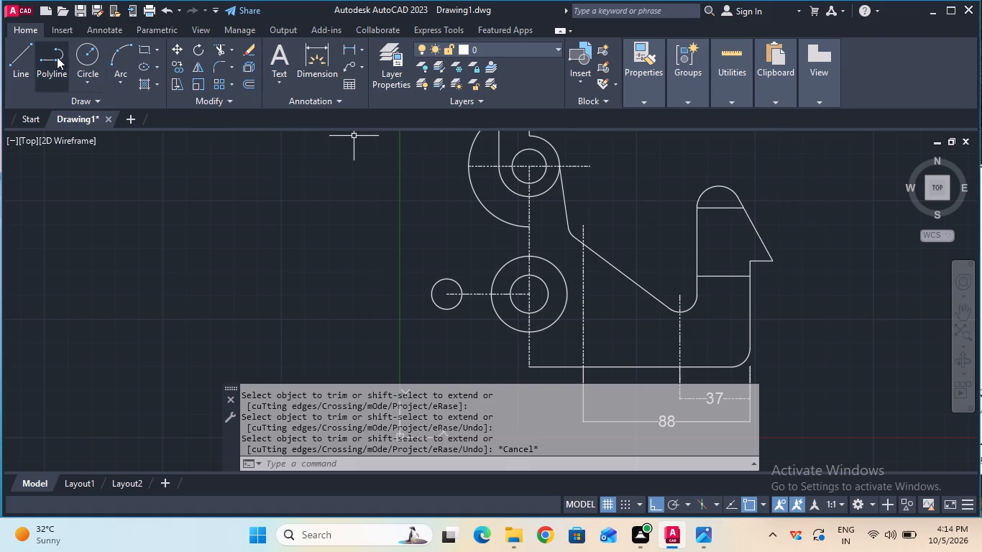
pyautogui.click(29, 65)
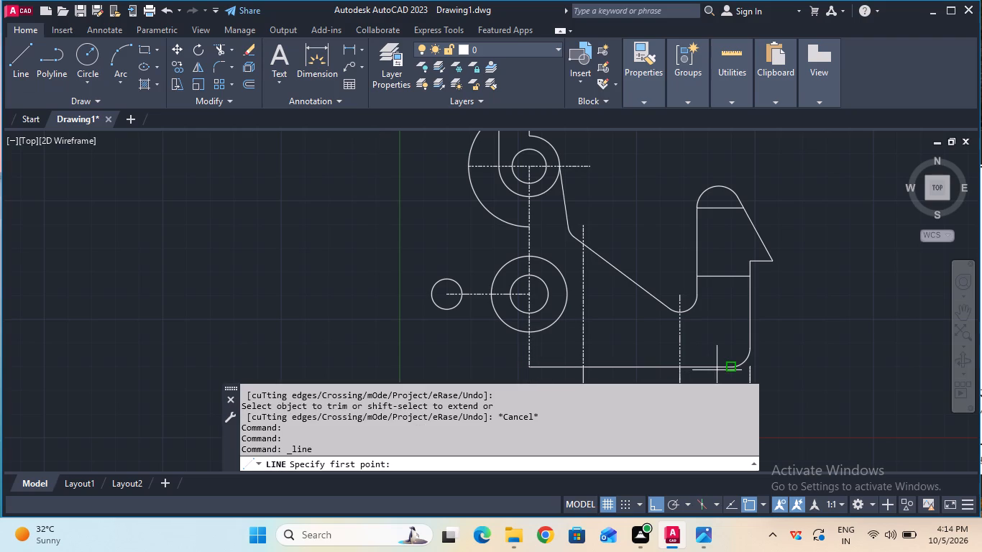
pyautogui.click(735, 371)
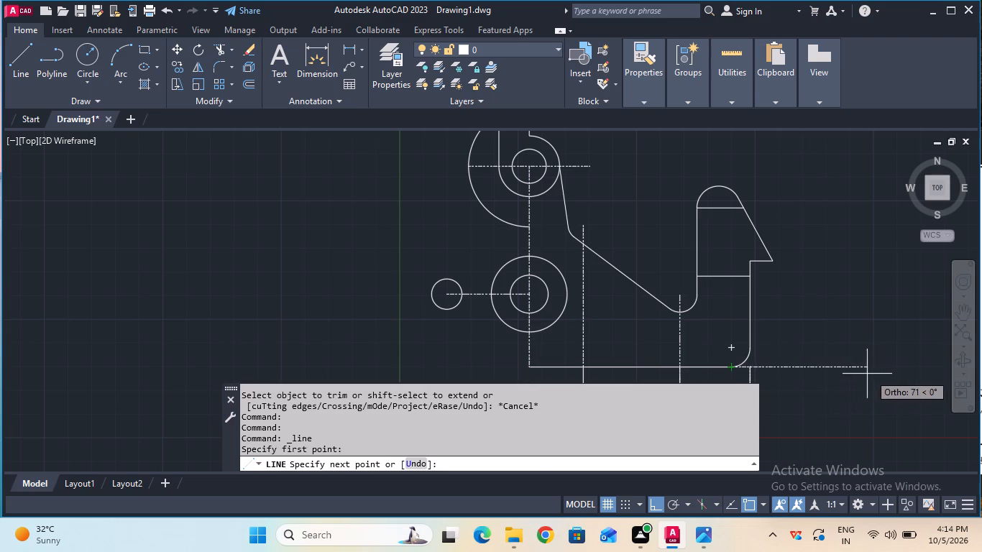
pyautogui.click(878, 372)
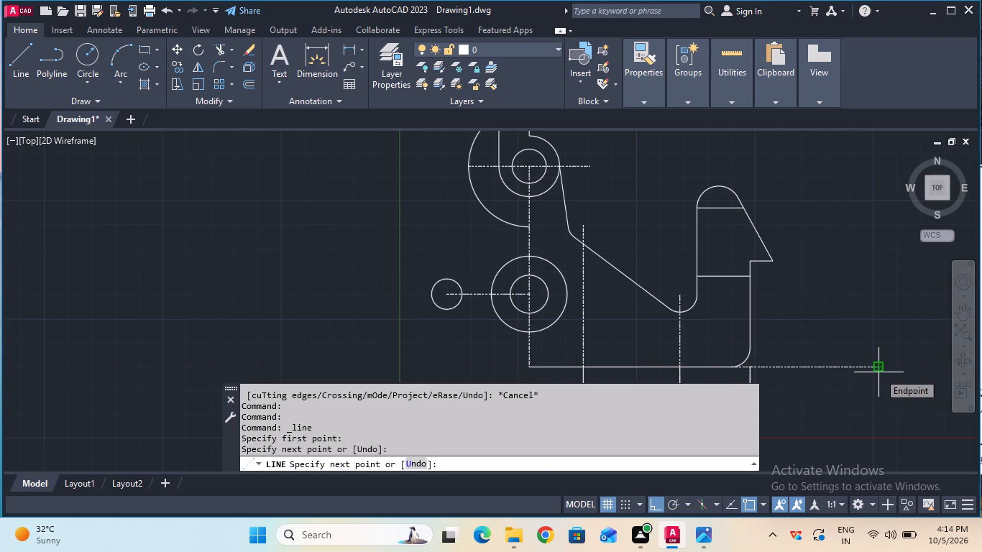
pyautogui.press('Escape')
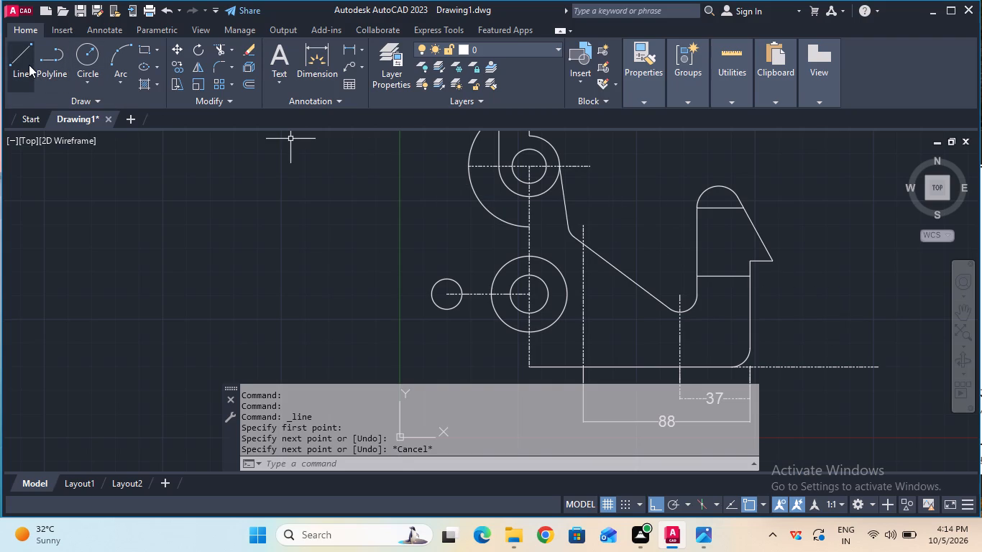
# Switch the current linetype back to ByBlock.
pyautogui.doubleClick(638, 93)
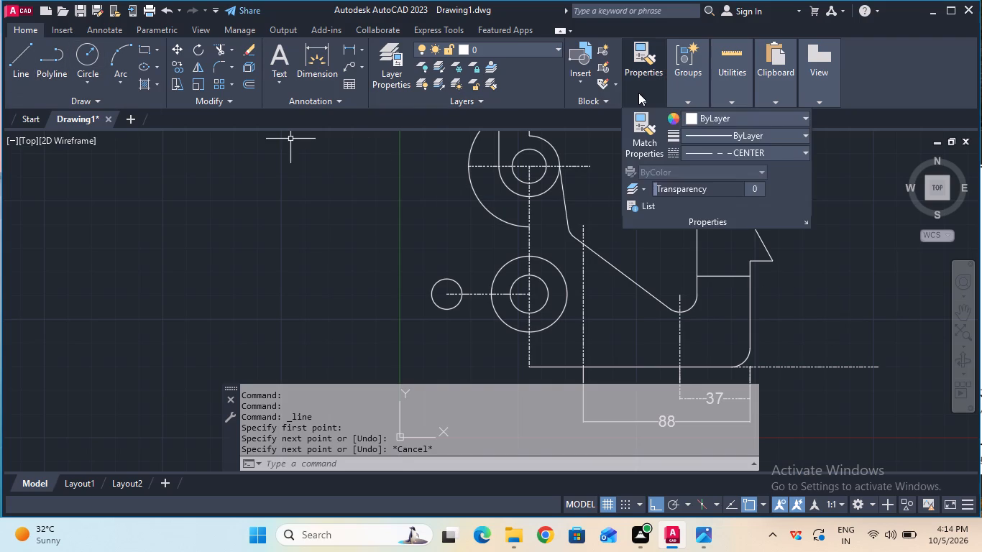
pyautogui.click(790, 149)
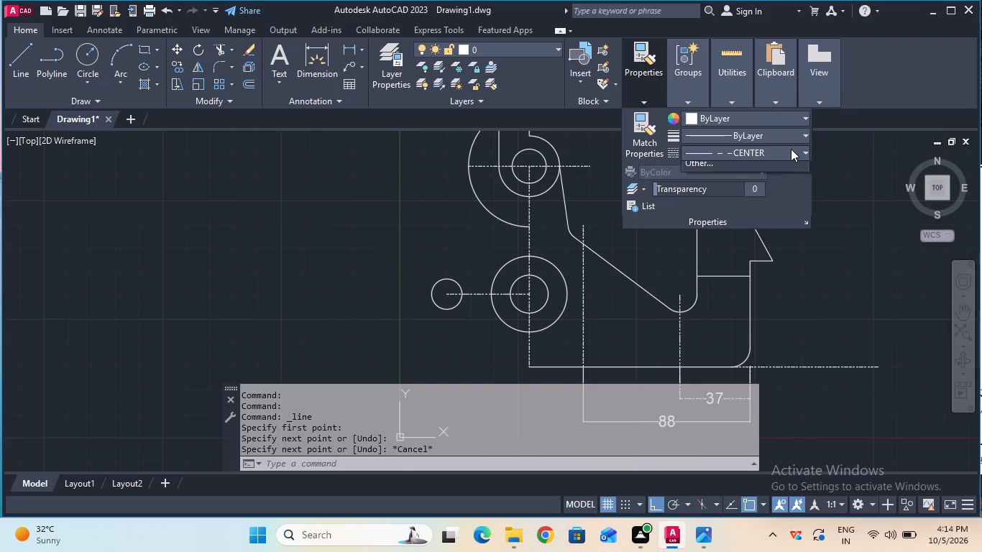
pyautogui.doubleClick(784, 181)
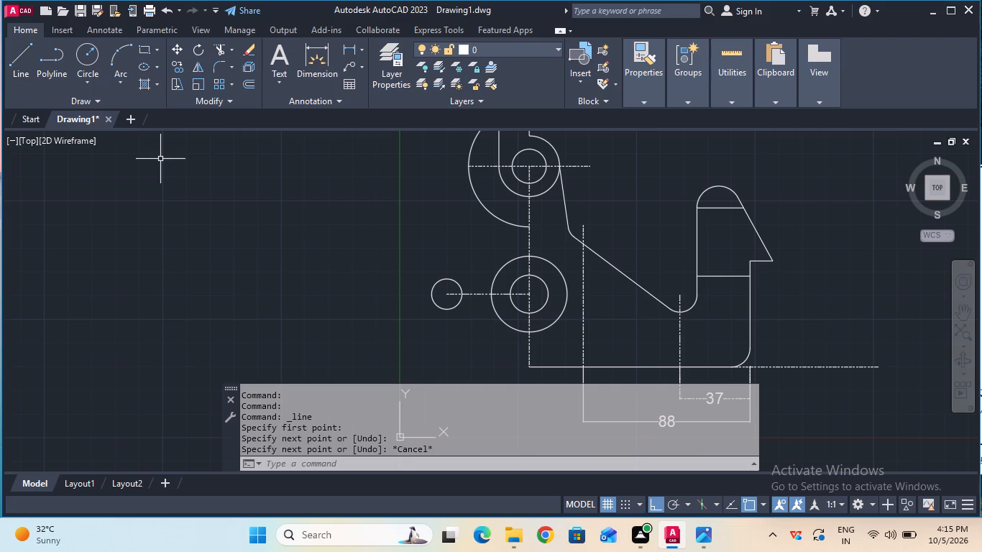
# Turn on polar tracking with the 45, 90, 135, 180 degree angle increments.
pyautogui.click(674, 505)
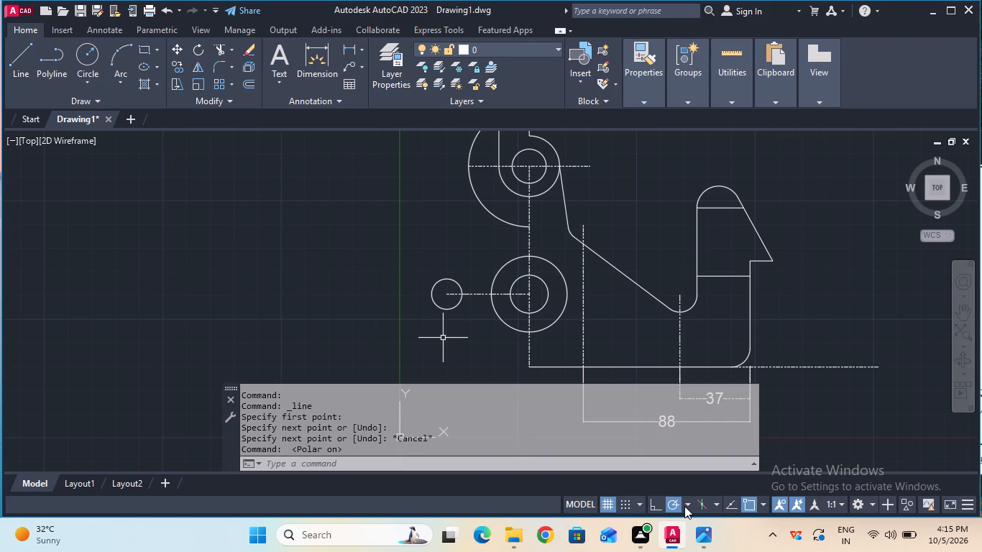
pyautogui.doubleClick(685, 507)
pyautogui.click(687, 506)
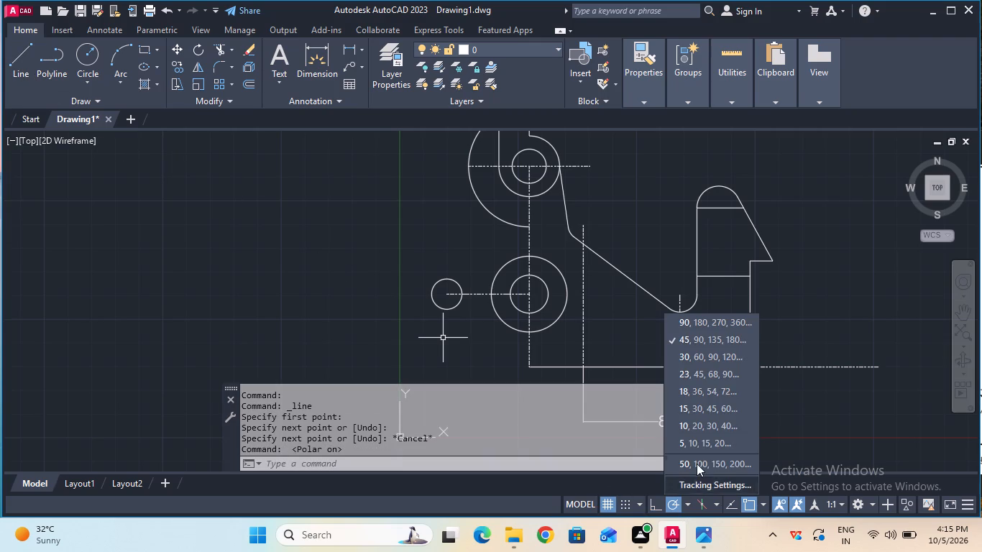
pyautogui.click(698, 343)
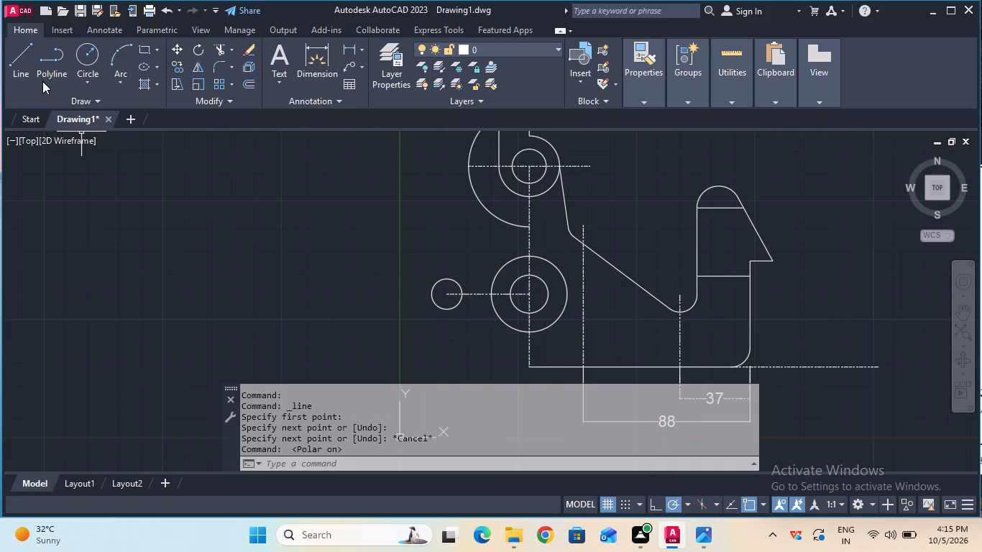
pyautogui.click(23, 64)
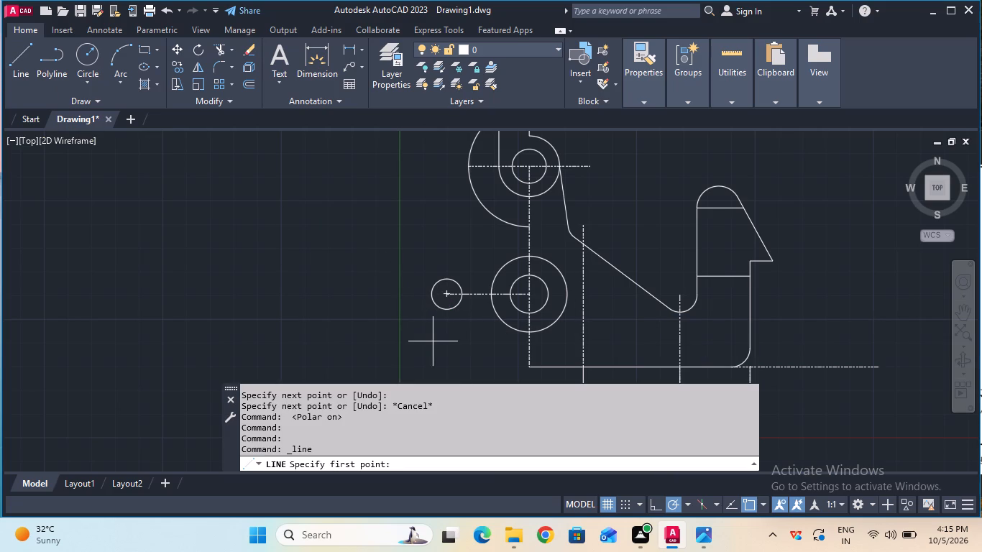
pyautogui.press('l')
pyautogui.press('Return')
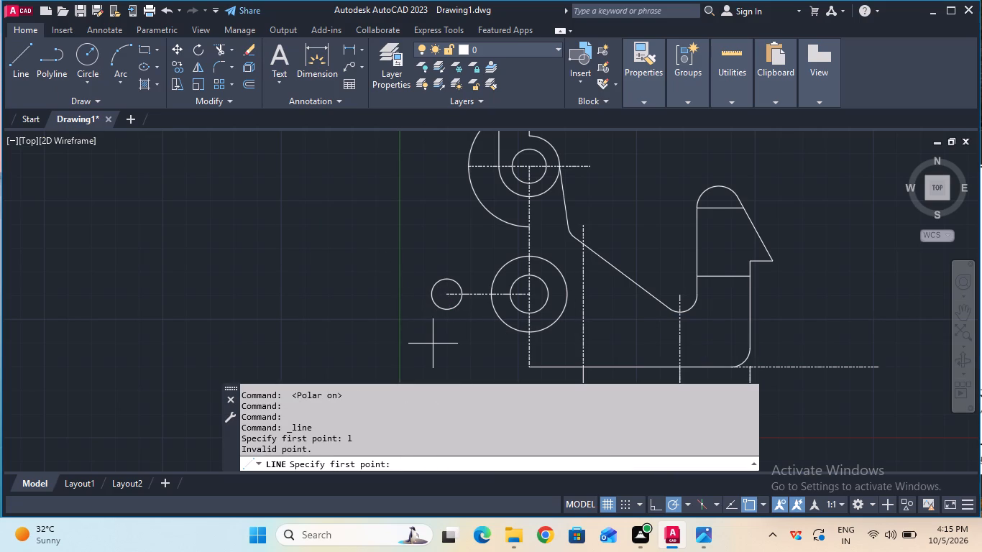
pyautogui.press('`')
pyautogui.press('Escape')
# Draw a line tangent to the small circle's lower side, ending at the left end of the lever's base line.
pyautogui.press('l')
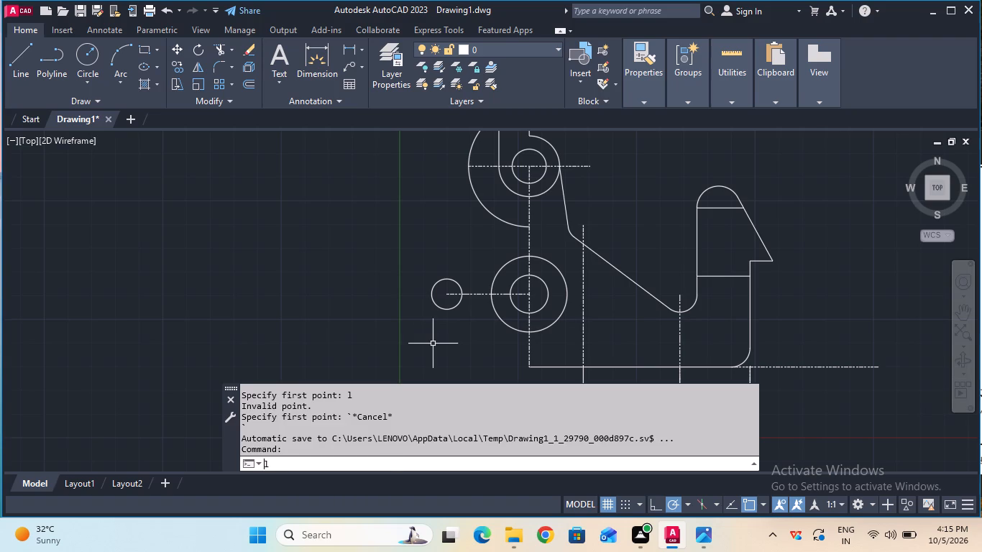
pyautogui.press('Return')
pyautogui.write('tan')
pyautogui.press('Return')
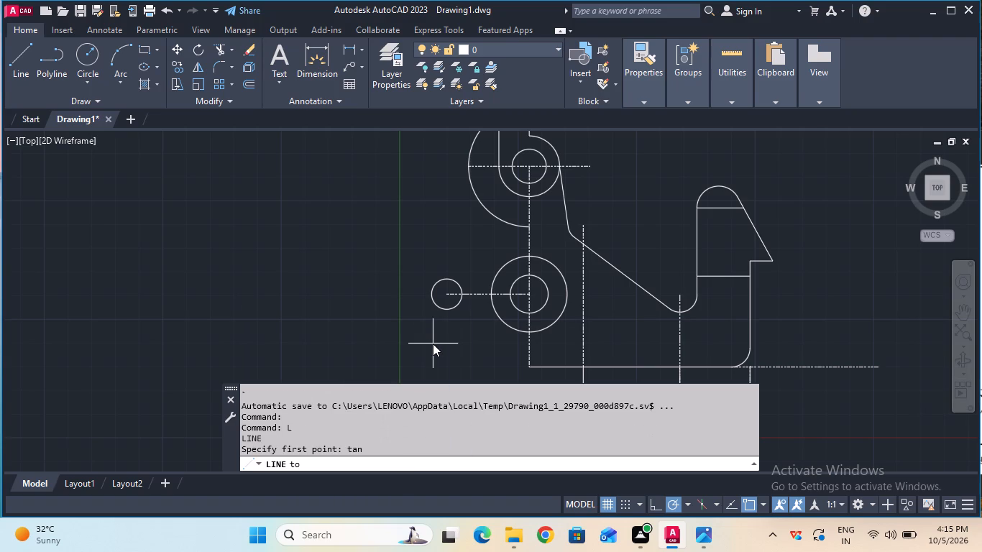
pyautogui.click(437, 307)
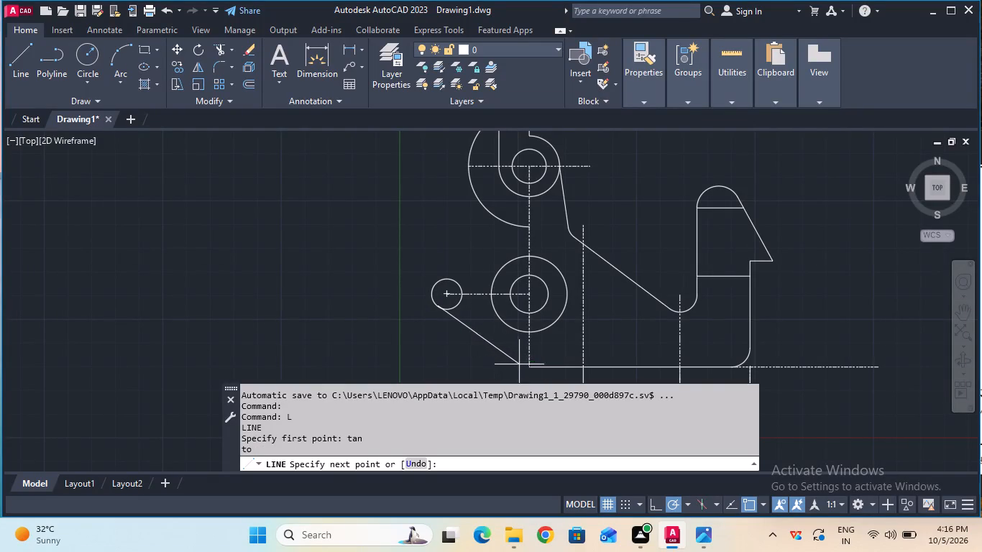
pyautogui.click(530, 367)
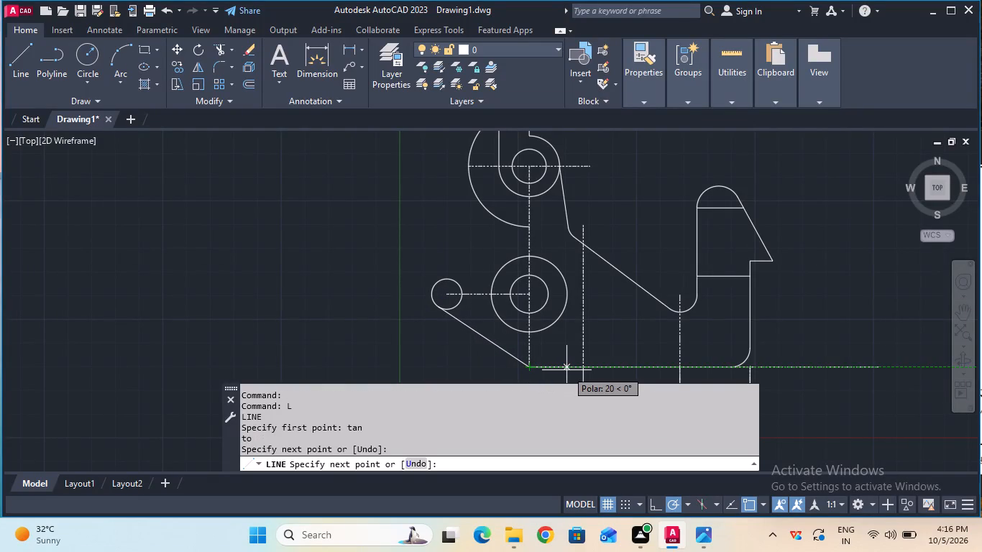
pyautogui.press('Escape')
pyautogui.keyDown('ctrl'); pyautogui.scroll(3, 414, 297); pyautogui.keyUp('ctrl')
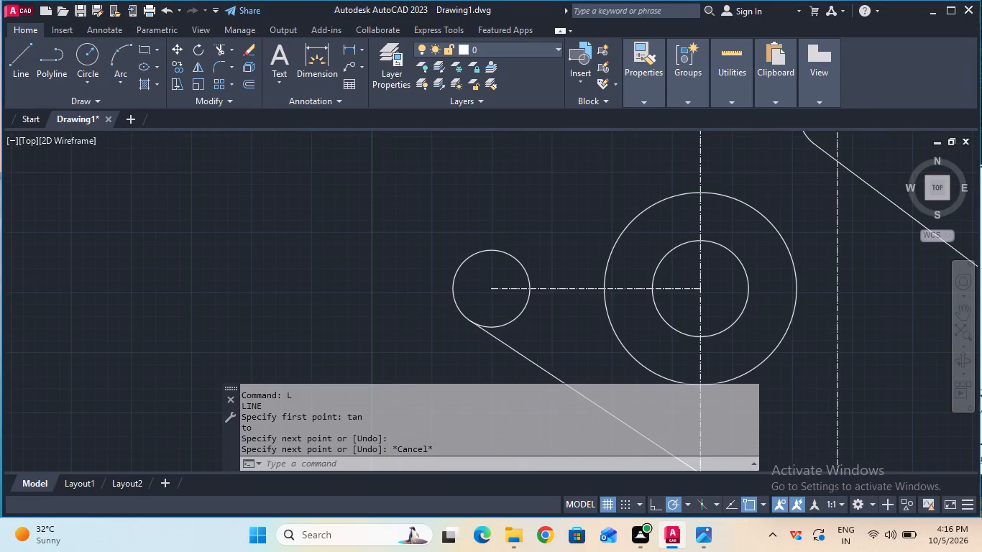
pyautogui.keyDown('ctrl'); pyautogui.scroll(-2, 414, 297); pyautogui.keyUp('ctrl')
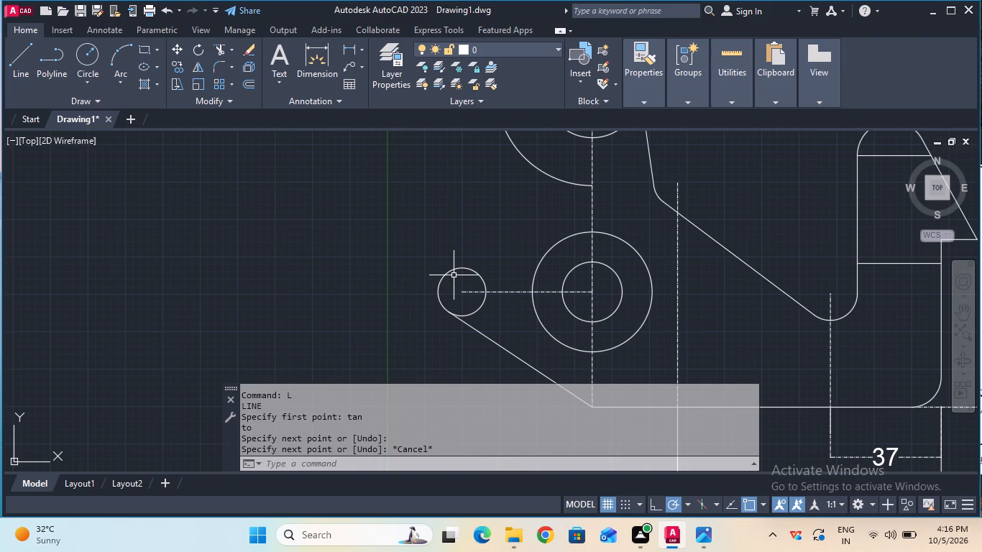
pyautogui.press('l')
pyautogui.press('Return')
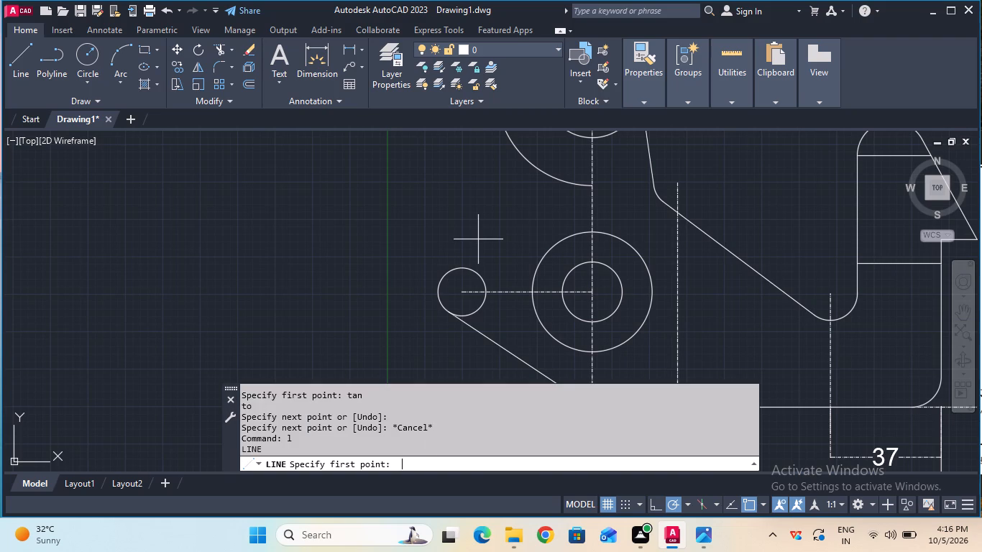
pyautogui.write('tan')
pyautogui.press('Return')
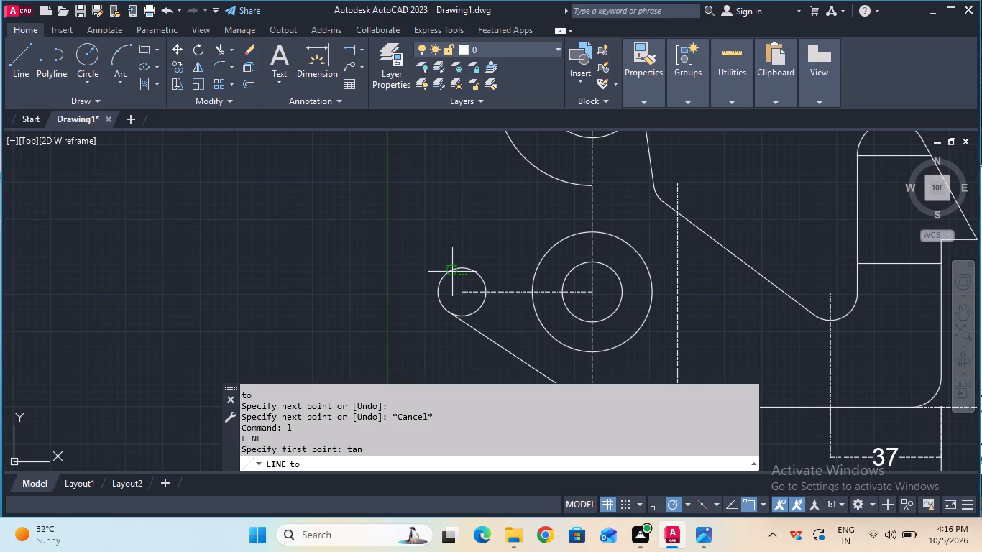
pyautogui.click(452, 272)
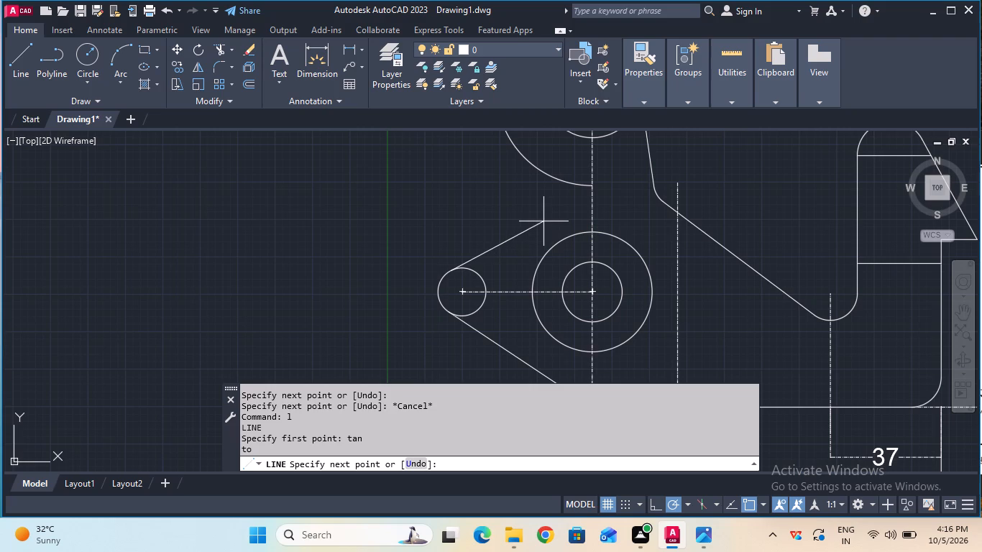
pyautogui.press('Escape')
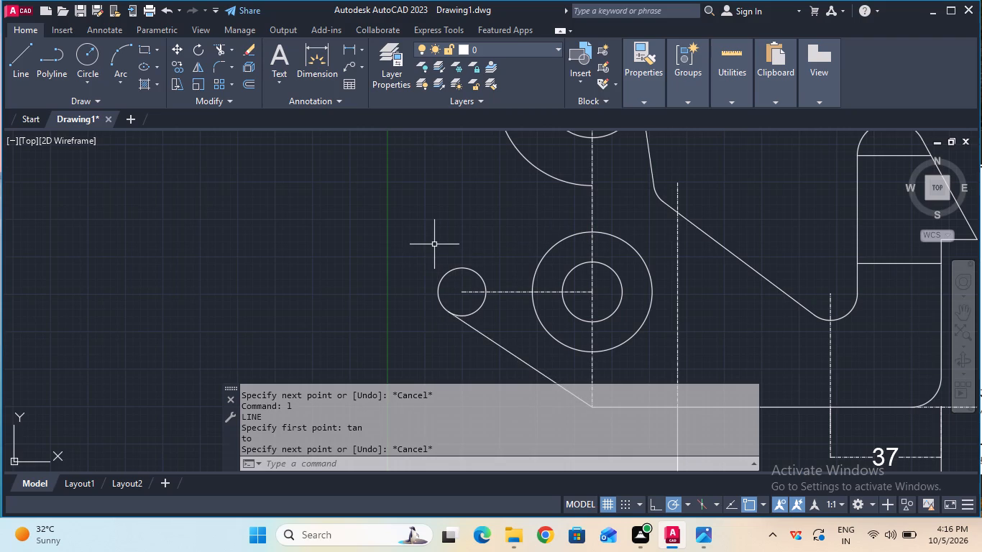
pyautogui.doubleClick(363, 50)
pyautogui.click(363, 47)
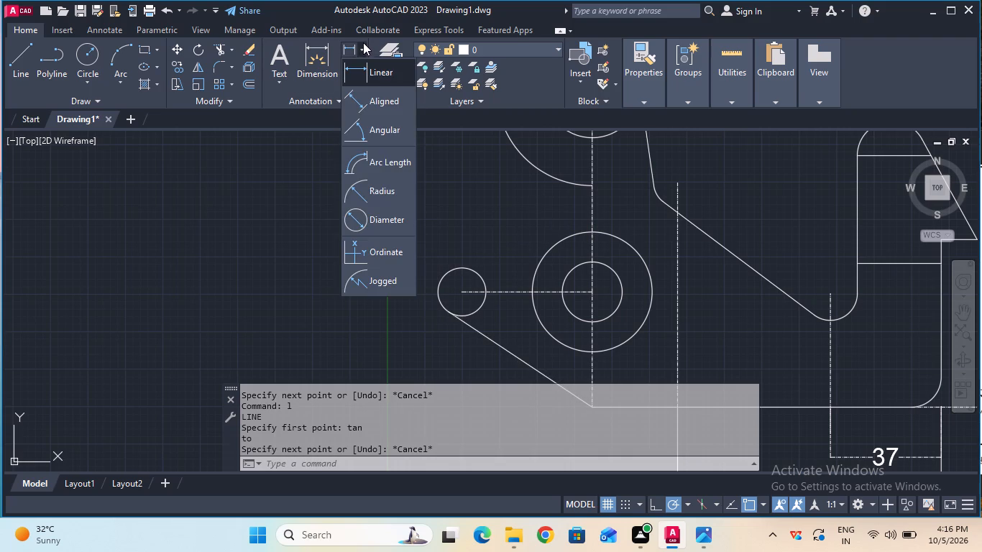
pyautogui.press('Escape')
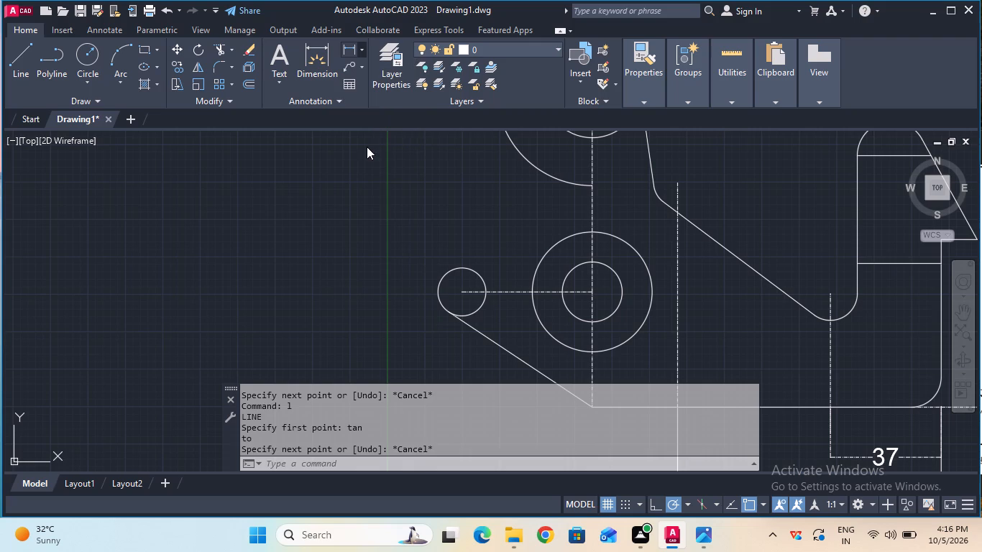
# Draw a short vertical line with the CENTER linetype from the small circle's bottom quadrant up to its centre.
pyautogui.click(649, 100)
pyautogui.click(699, 146)
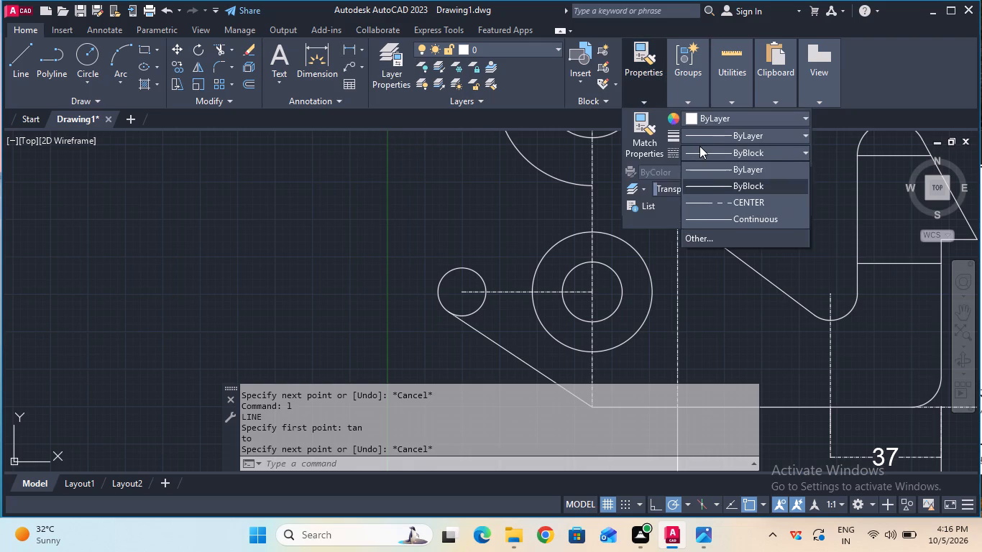
pyautogui.click(714, 201)
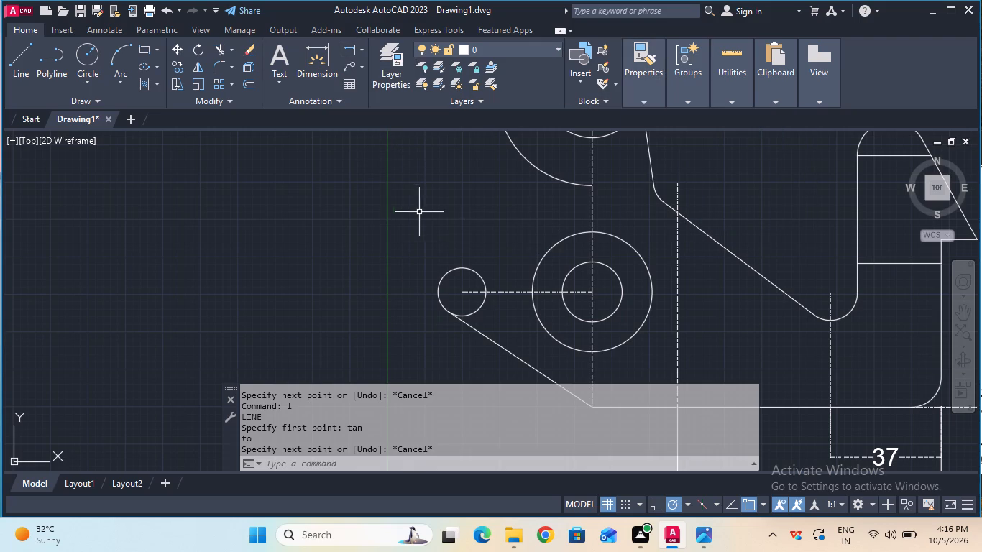
pyautogui.click(26, 73)
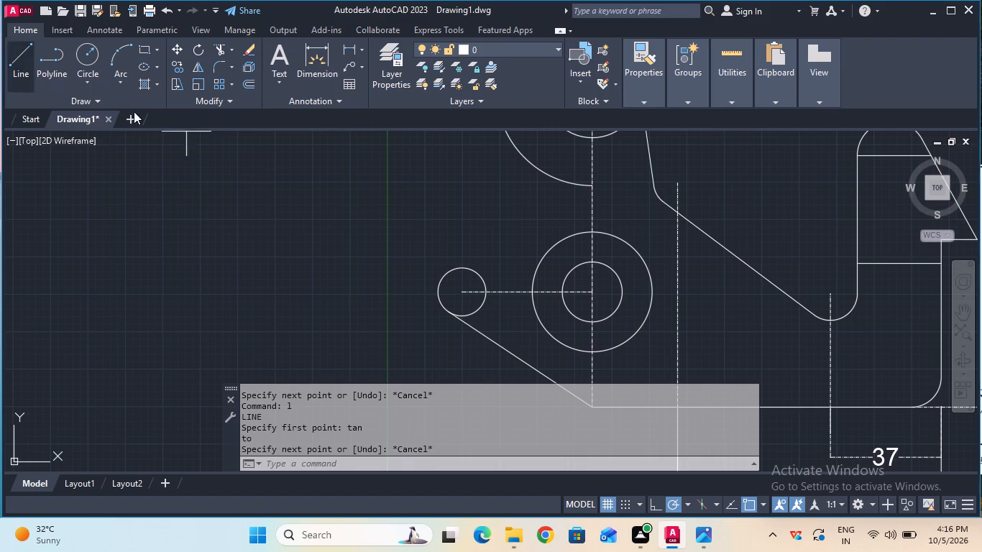
pyautogui.click(462, 310)
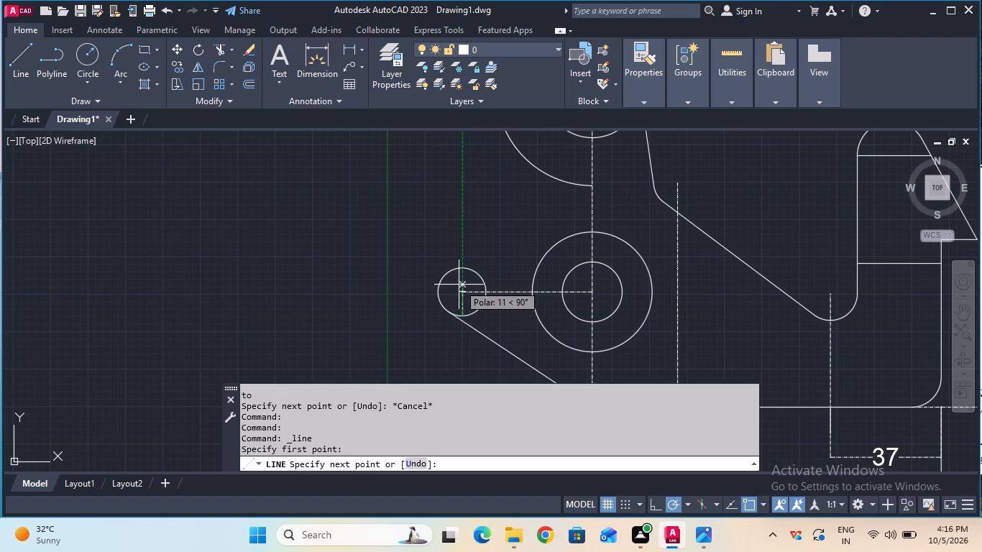
pyautogui.click(459, 291)
pyautogui.press('Escape')
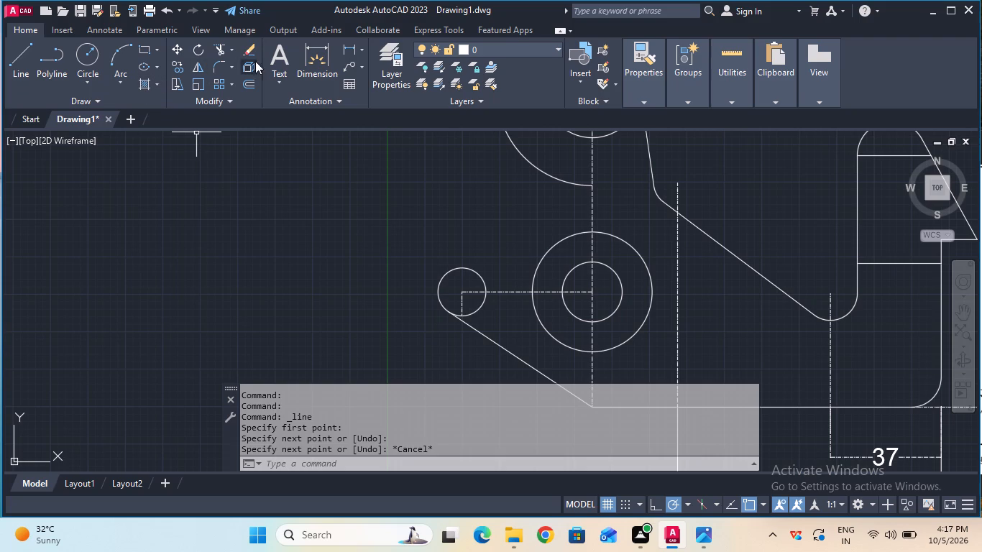
# Check the angle between the small circle's vertical centre line and the sloped tangent line with an angular dimension.
pyautogui.click(362, 52)
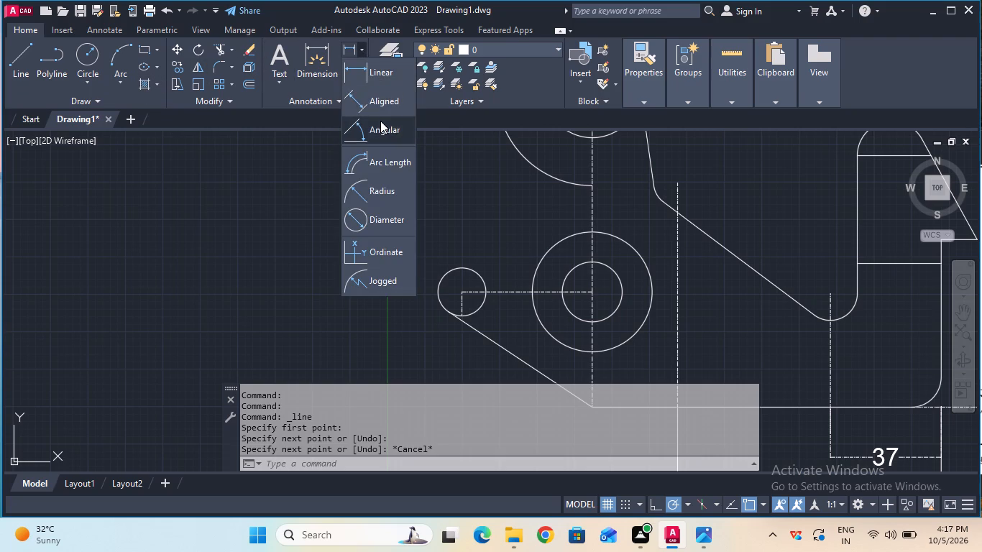
pyautogui.click(380, 121)
pyautogui.click(464, 300)
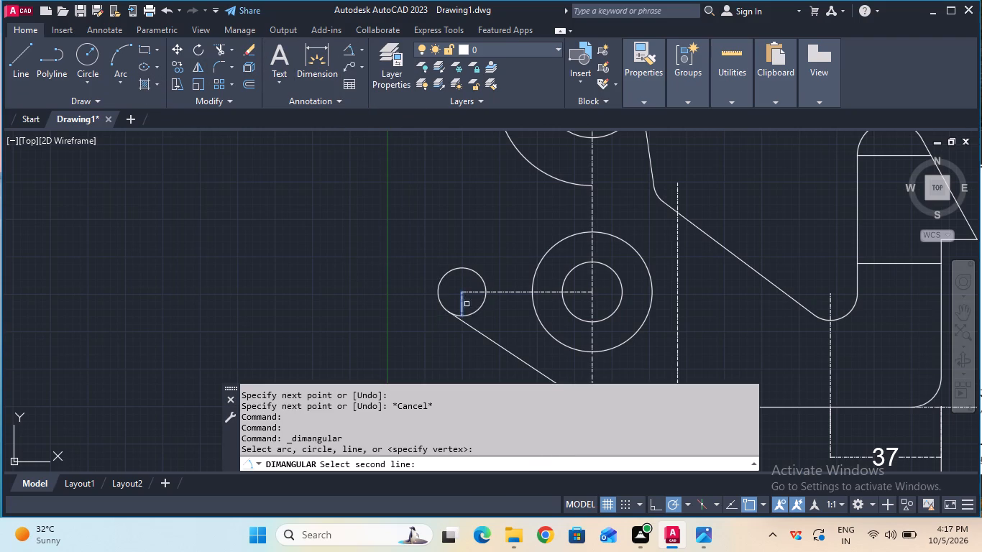
pyautogui.click(477, 329)
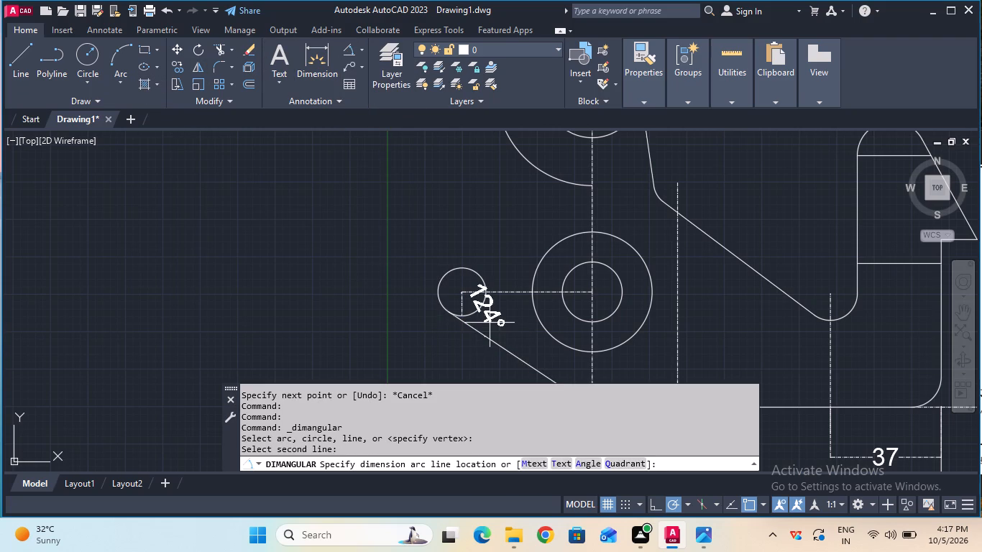
pyautogui.press('Escape')
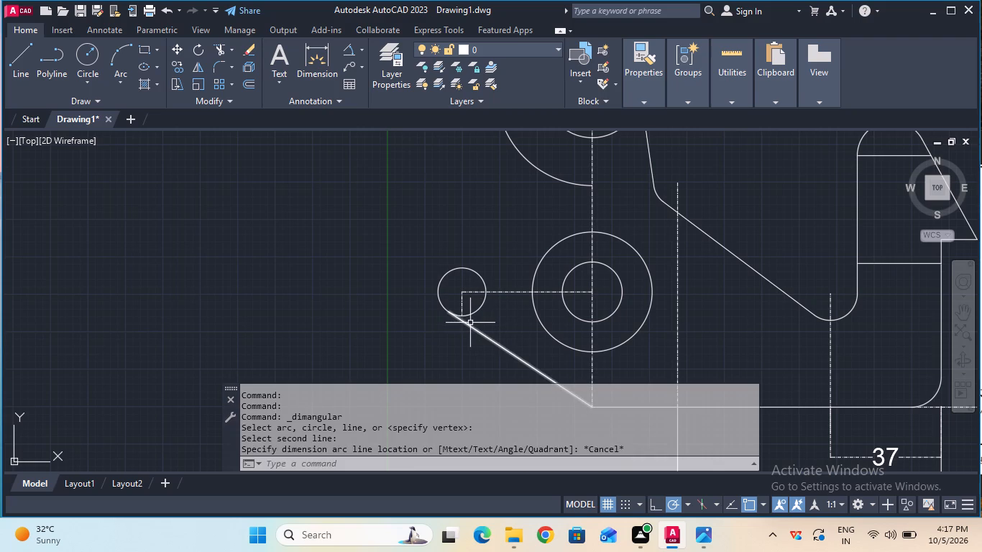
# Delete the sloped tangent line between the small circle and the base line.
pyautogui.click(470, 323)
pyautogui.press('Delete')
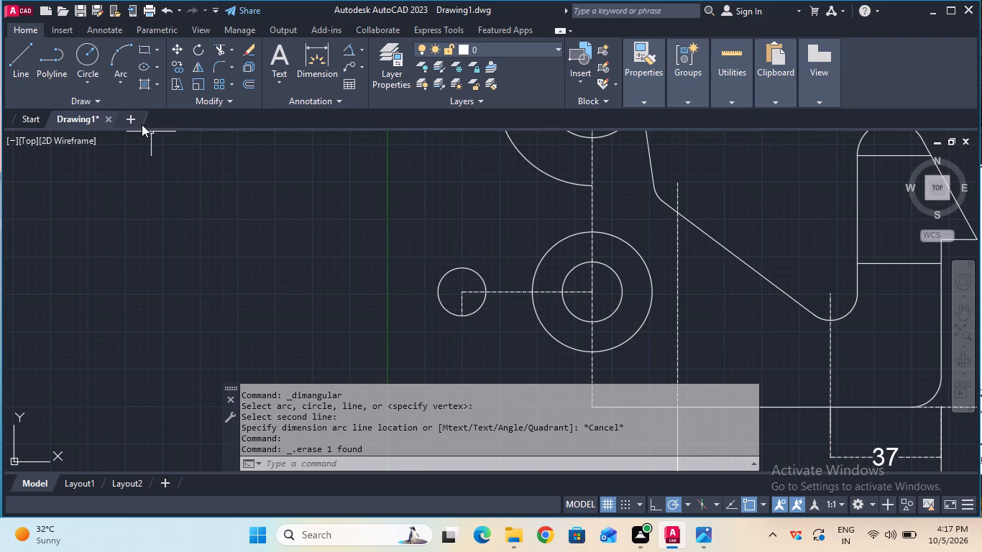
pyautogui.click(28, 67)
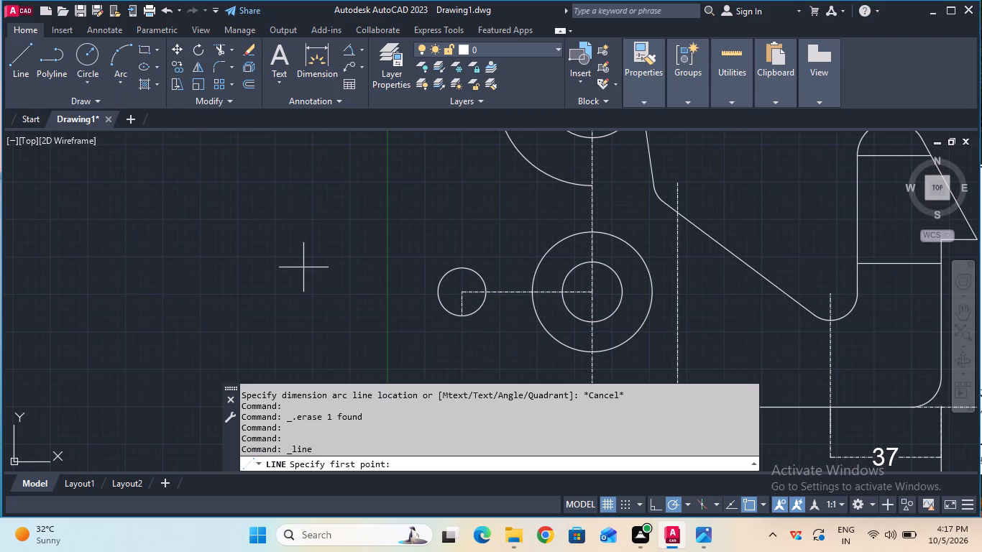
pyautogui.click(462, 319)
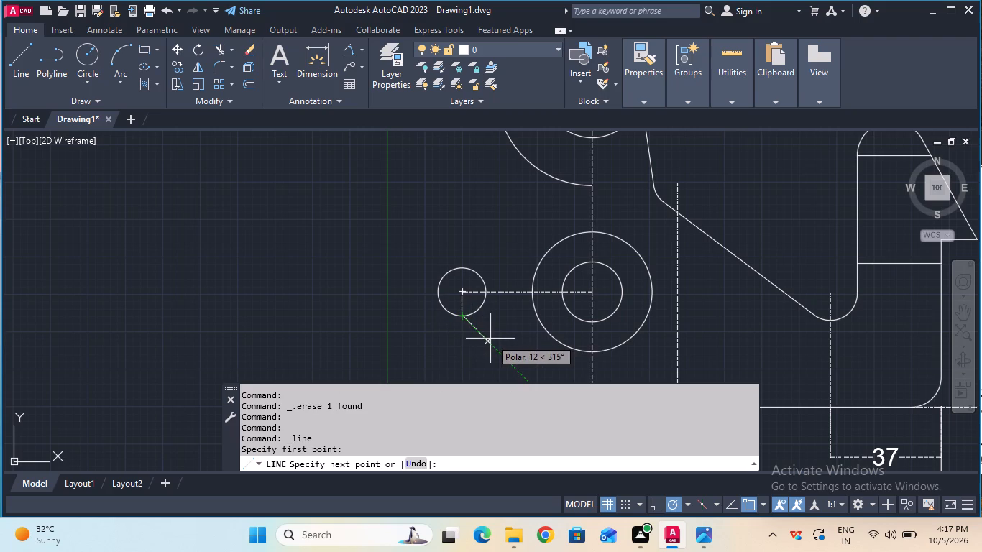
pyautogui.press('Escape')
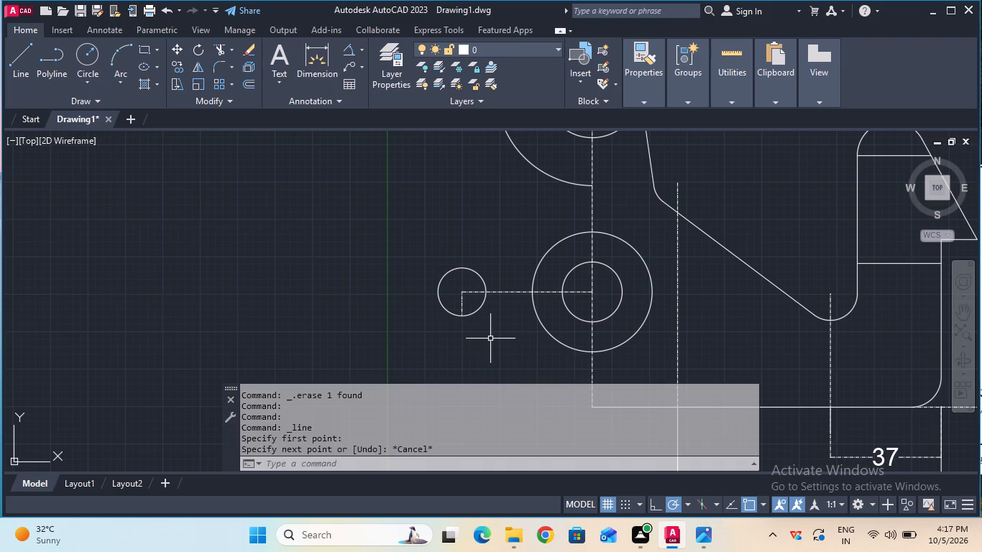
# Switch the current linetype back to ByBlock.
pyautogui.click(651, 99)
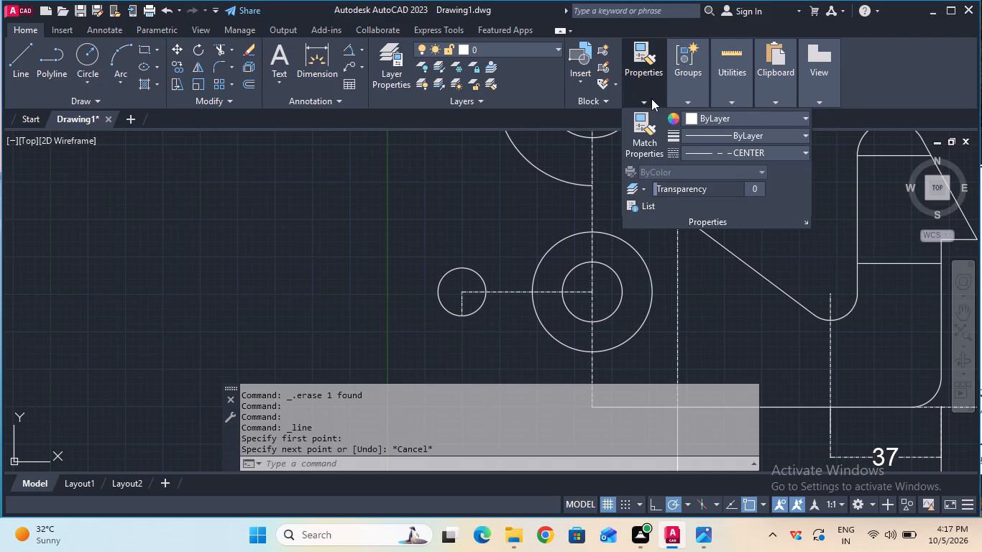
pyautogui.click(692, 148)
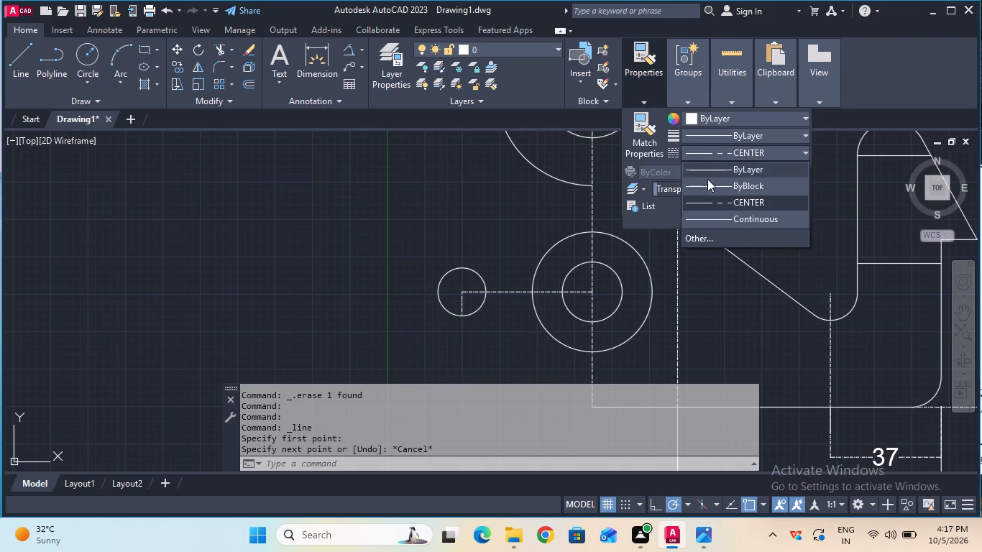
pyautogui.click(712, 190)
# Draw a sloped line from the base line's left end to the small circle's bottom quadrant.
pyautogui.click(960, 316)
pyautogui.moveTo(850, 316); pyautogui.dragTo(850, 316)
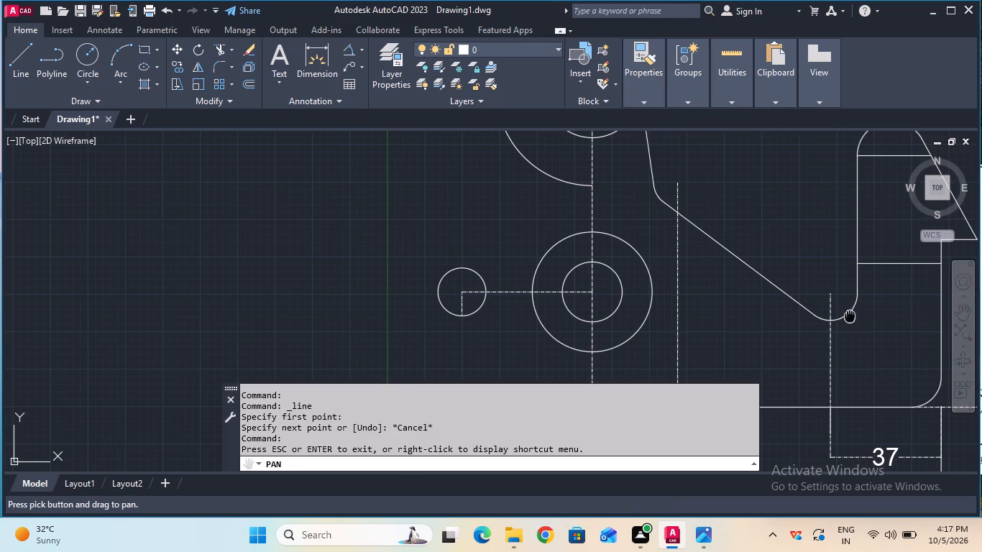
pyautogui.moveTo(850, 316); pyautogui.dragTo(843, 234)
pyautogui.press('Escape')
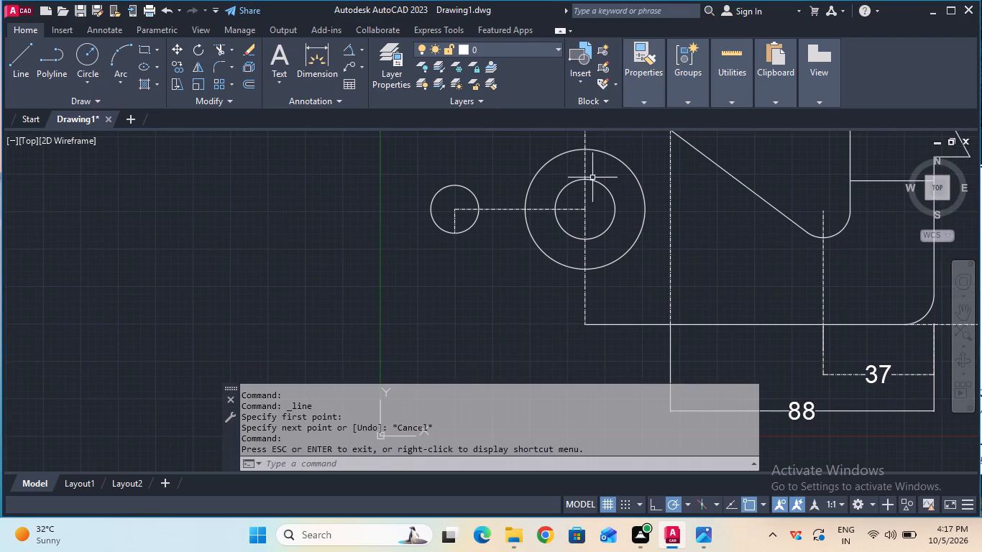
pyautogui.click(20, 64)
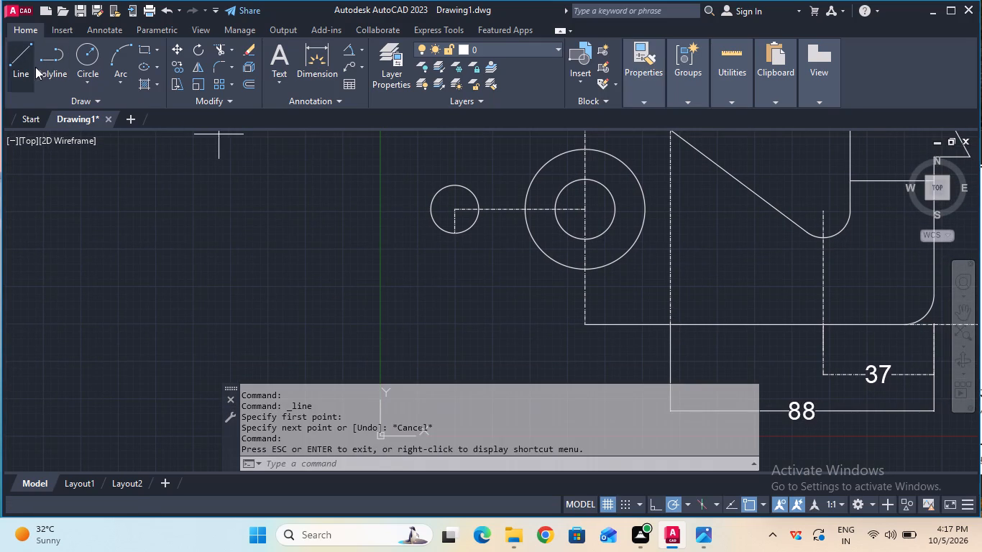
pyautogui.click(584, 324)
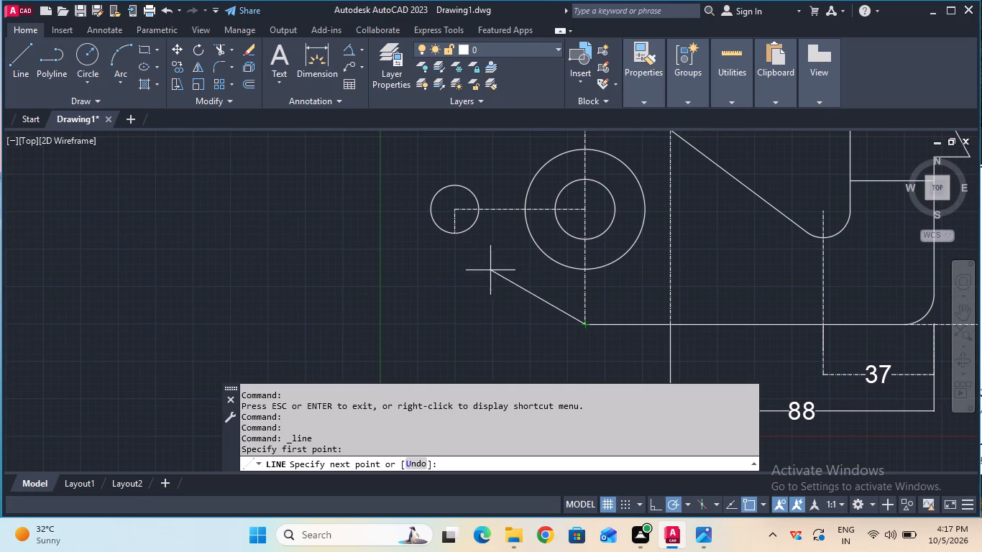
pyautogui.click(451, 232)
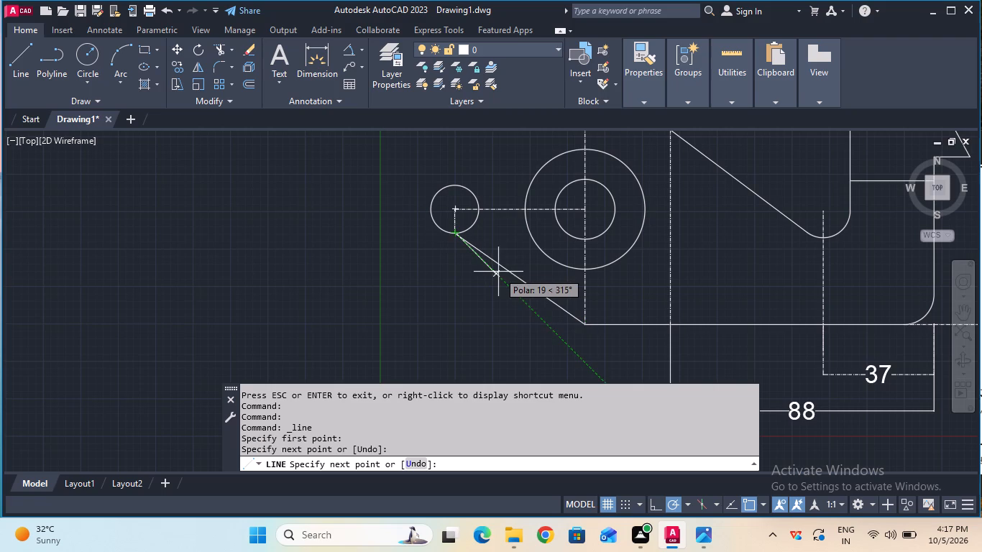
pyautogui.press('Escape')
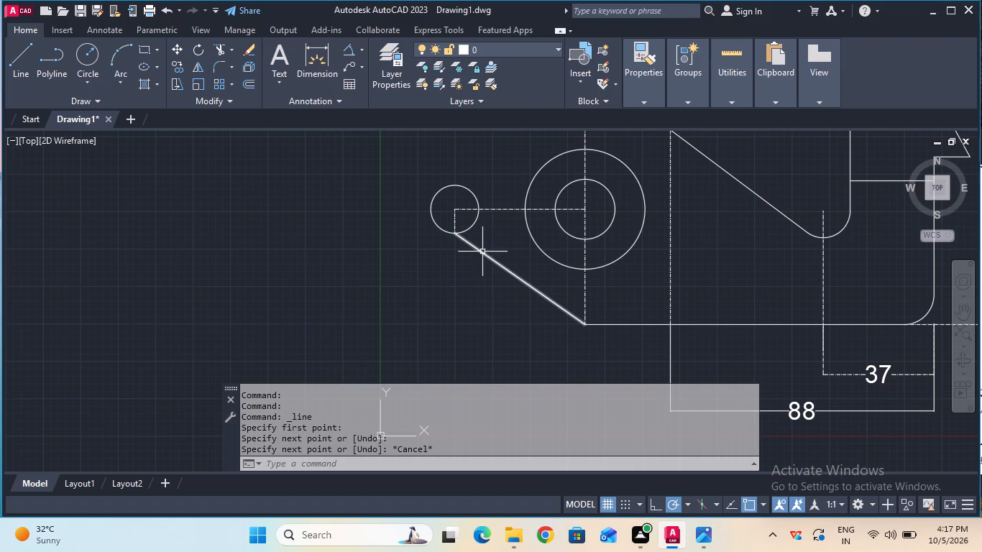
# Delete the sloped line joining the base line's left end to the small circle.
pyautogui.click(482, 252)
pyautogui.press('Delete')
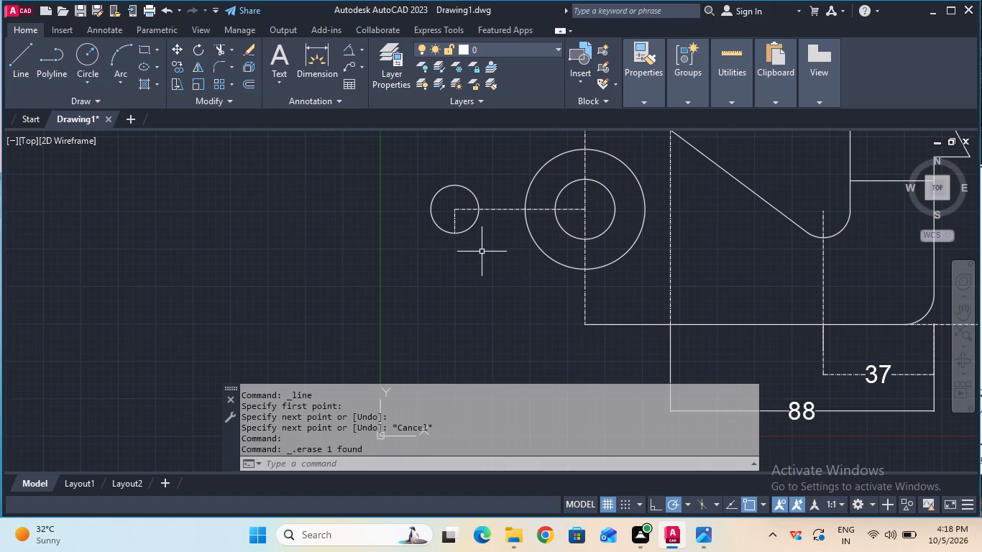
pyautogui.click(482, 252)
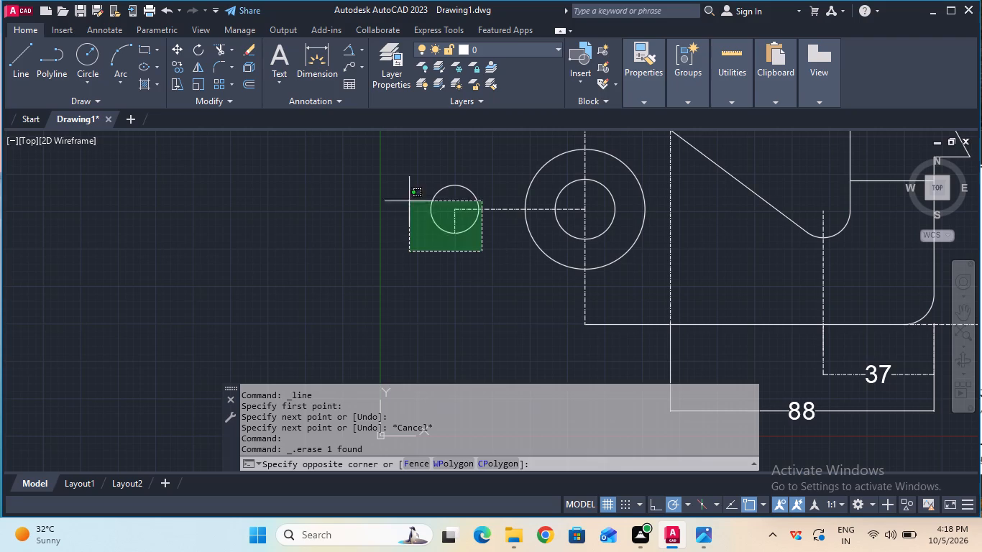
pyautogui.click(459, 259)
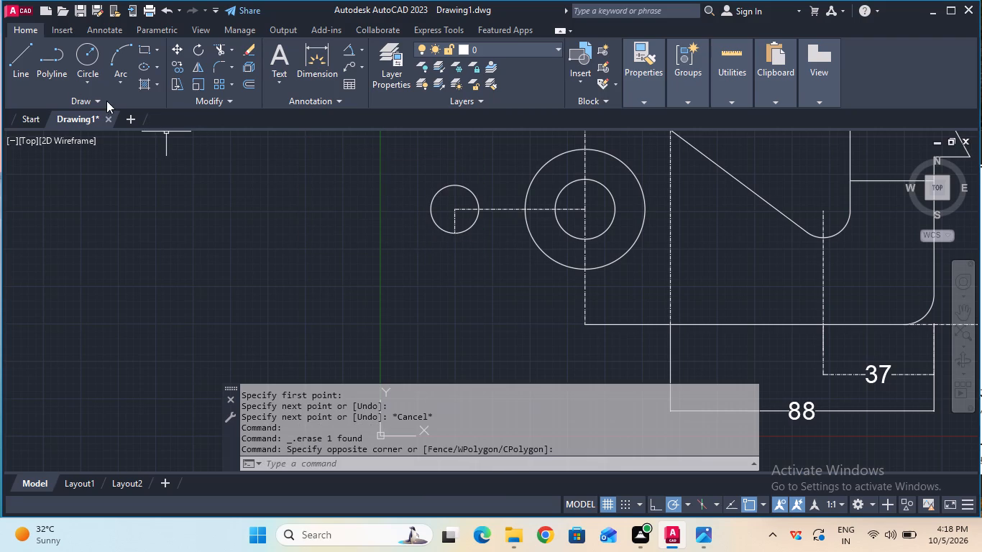
# Draw a radial line at 135° from the small circle's centre to its upper-left circumference.
pyautogui.click(24, 63)
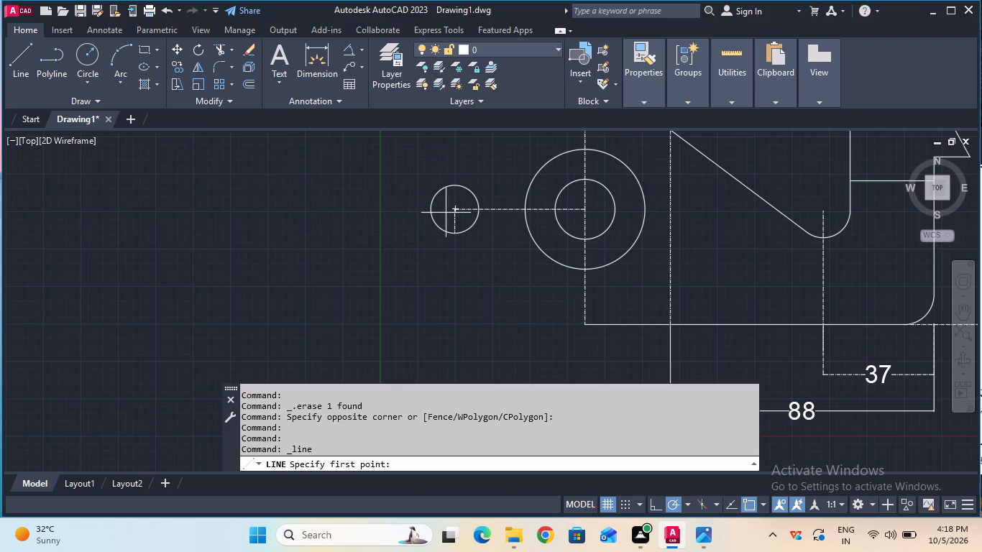
pyautogui.click(453, 213)
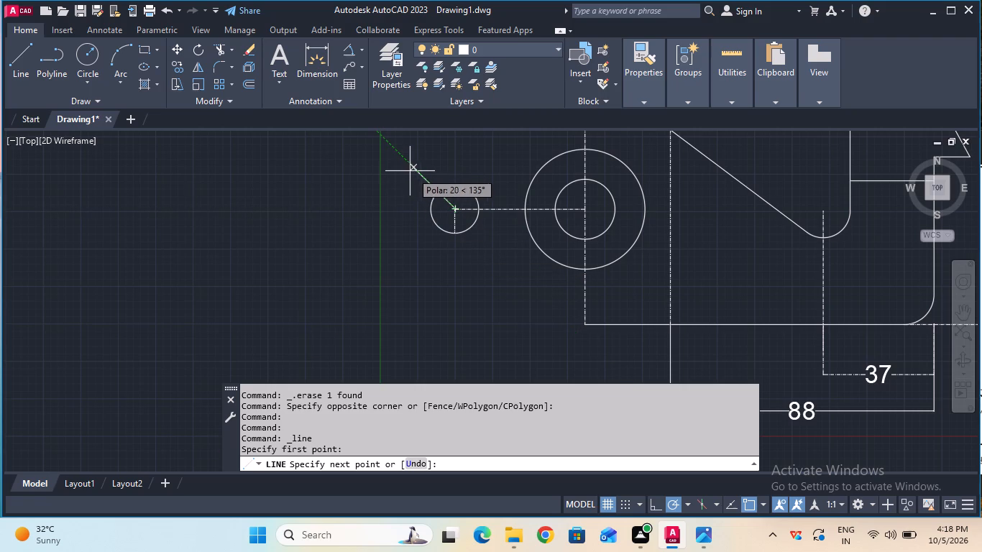
pyautogui.click(435, 191)
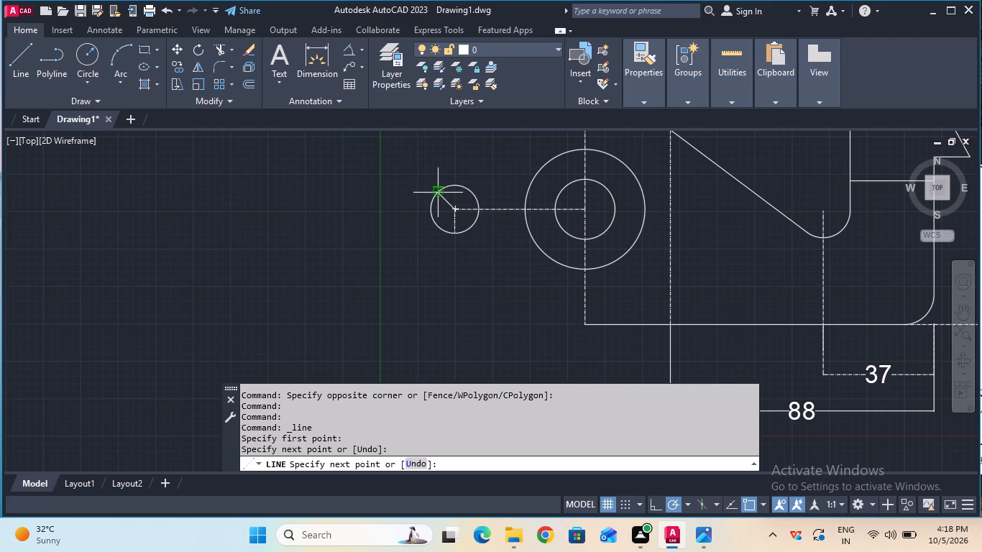
pyautogui.press('Escape')
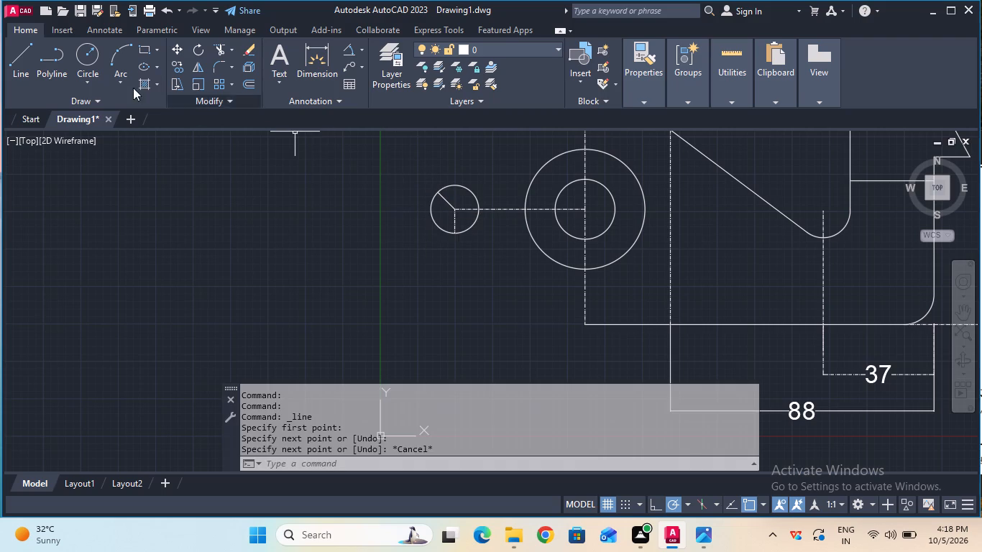
# Draw a short line sloping up to the right from the radial line's outer end on the small circle.
pyautogui.click(29, 62)
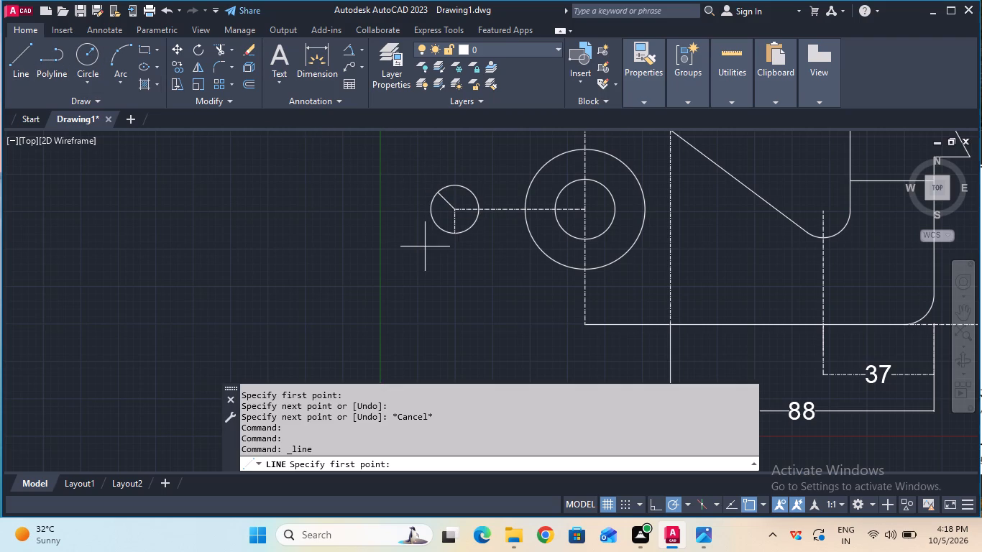
pyautogui.keyDown('ctrl'); pyautogui.scroll(-2, 425, 247); pyautogui.keyUp('ctrl')
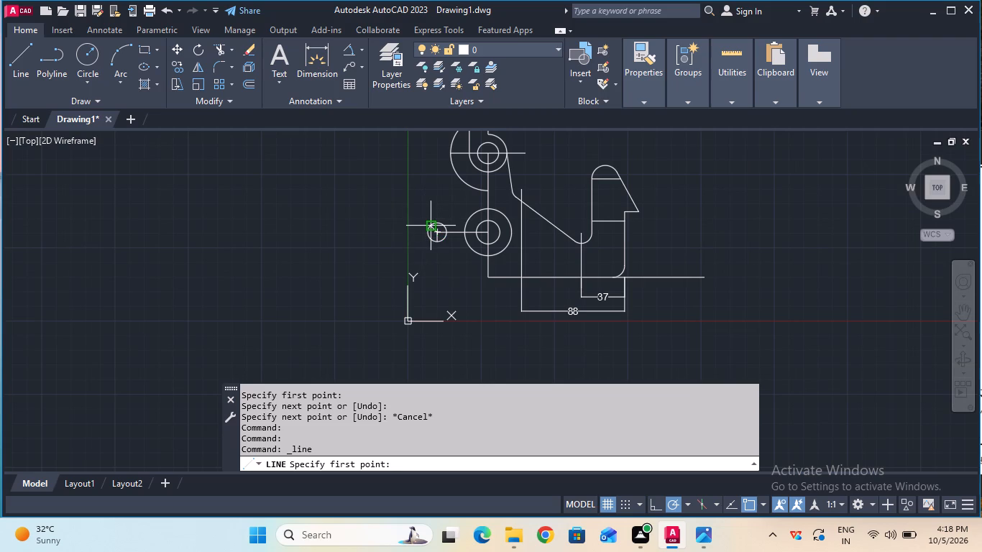
pyautogui.doubleClick(426, 223)
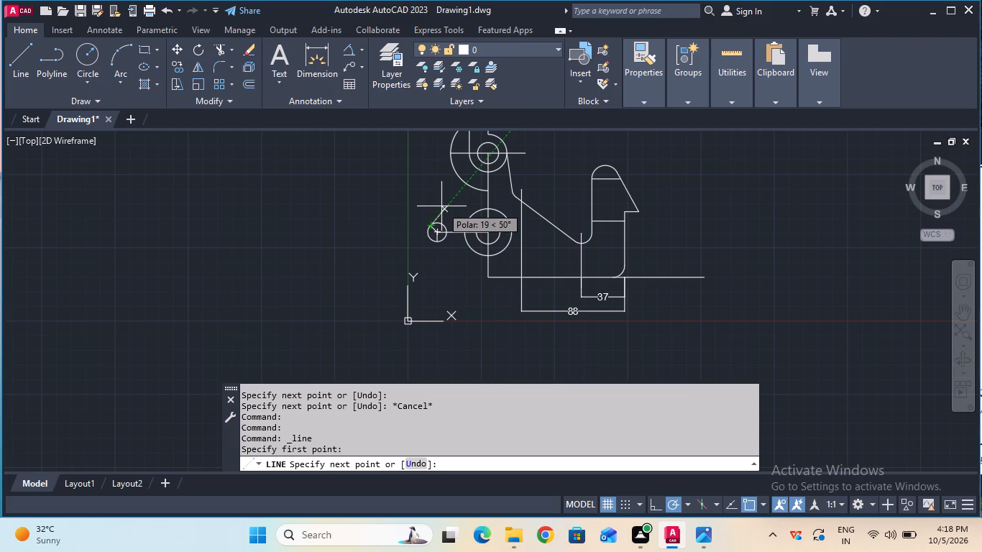
pyautogui.keyDown('ctrl'); pyautogui.scroll(2, 441, 206); pyautogui.keyUp('ctrl')
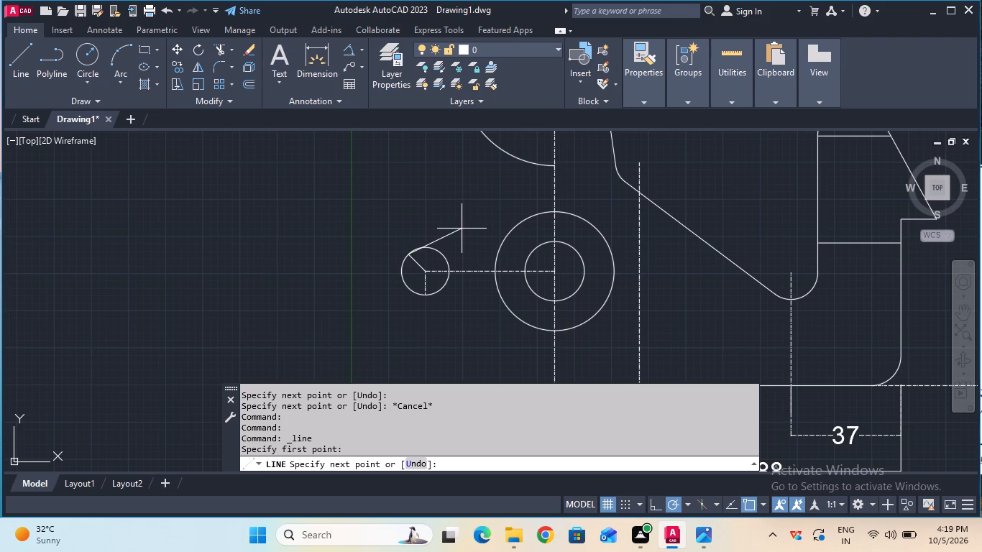
pyautogui.doubleClick(462, 229)
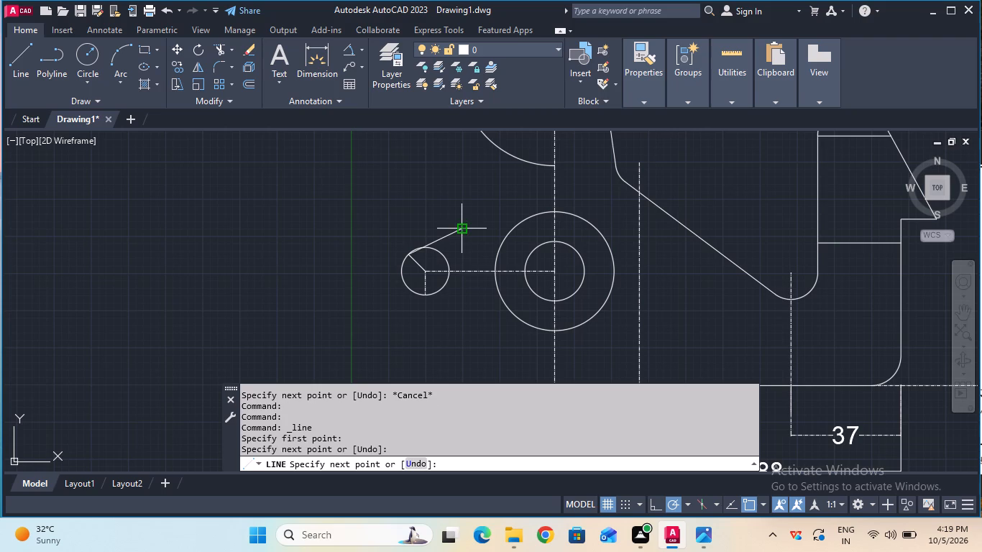
pyautogui.press('1')
pyautogui.press('6')
pyautogui.press('Return')
pyautogui.press('Escape')
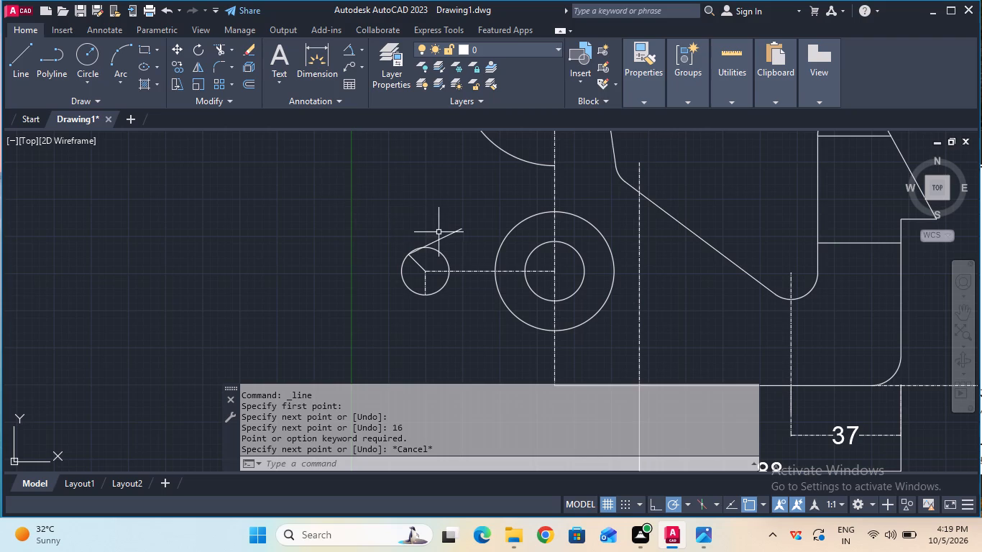
# Extend the sloped line above the small circle to the vertical centreline of the concentric circles.
pyautogui.keyDown('ctrl'); pyautogui.scroll(3, 439, 233); pyautogui.keyUp('ctrl')
pyautogui.hscroll(1, 439, 233)
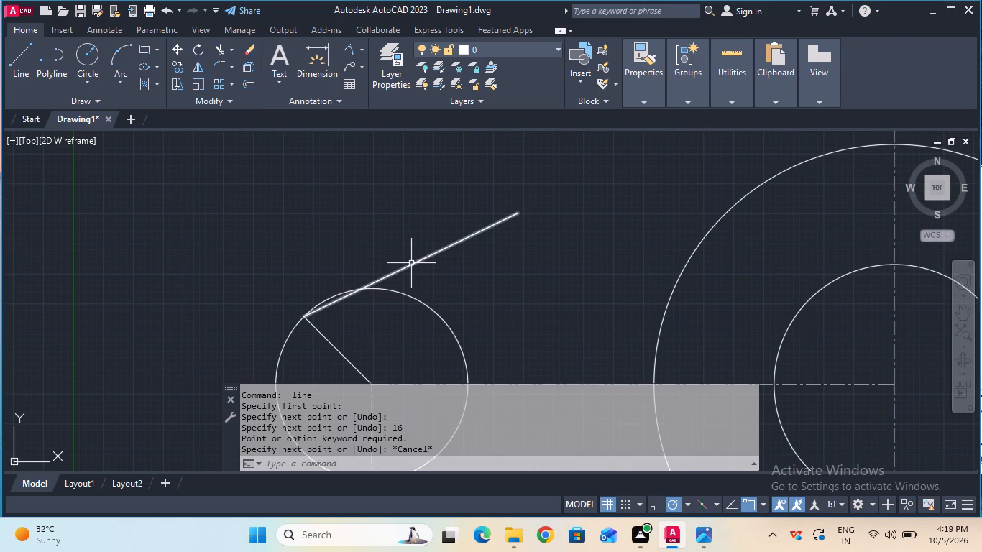
pyautogui.click(413, 262)
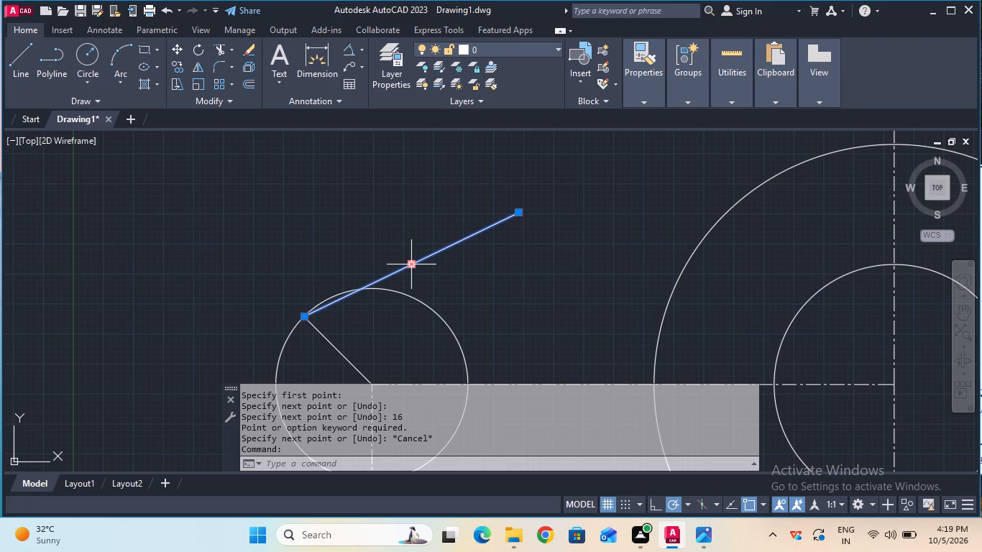
pyautogui.press('Escape')
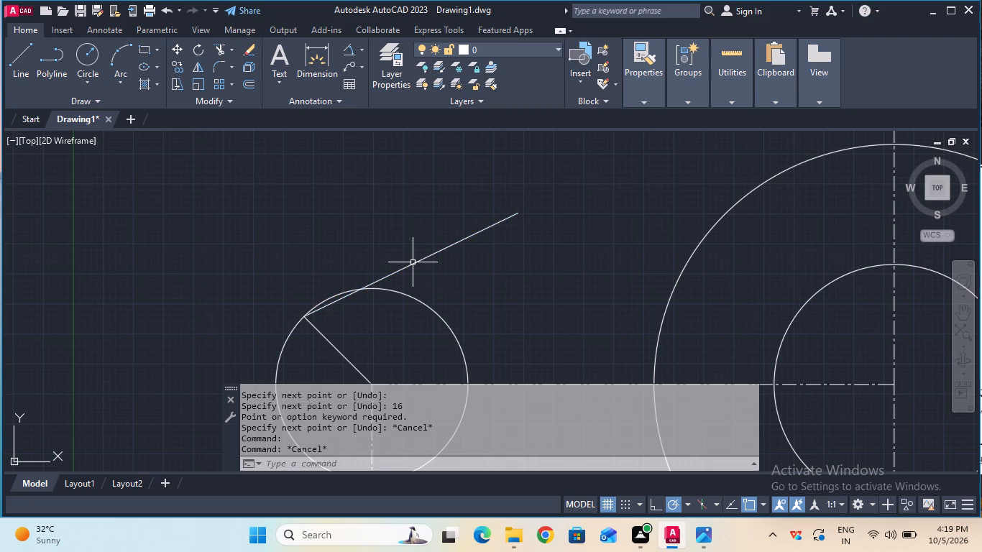
pyautogui.keyDown('ctrl'); pyautogui.scroll(-3, 413, 262); pyautogui.keyUp('ctrl')
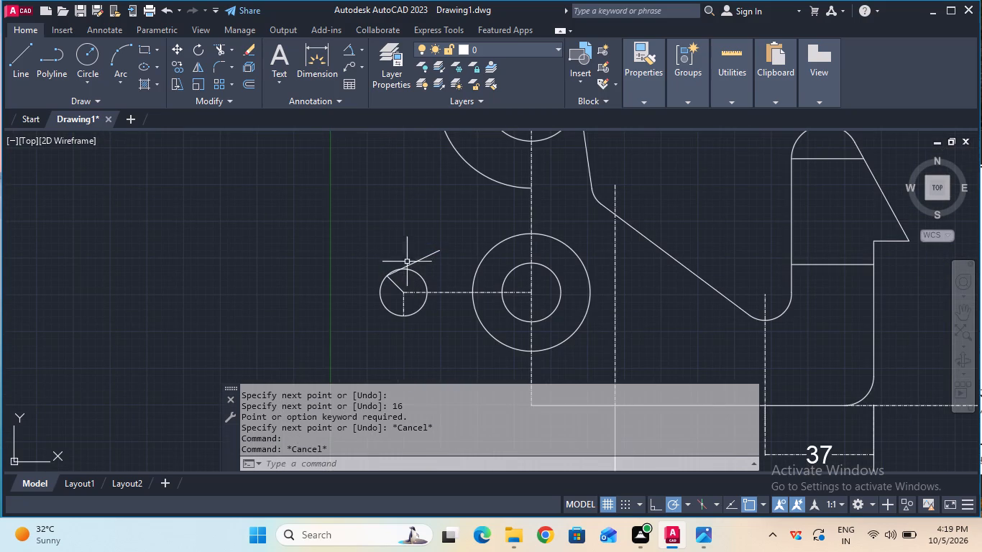
pyautogui.doubleClick(229, 52)
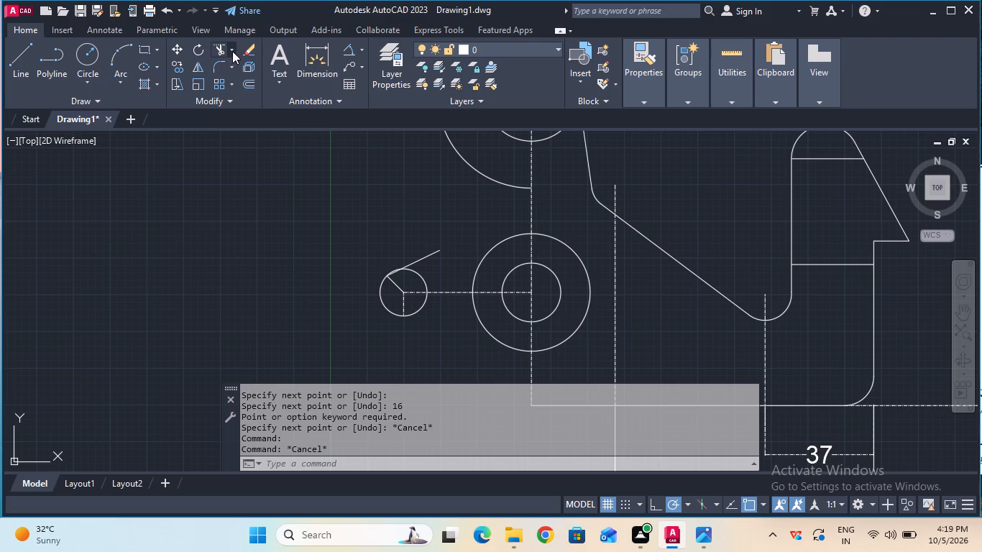
pyautogui.doubleClick(233, 50)
pyautogui.click(233, 50)
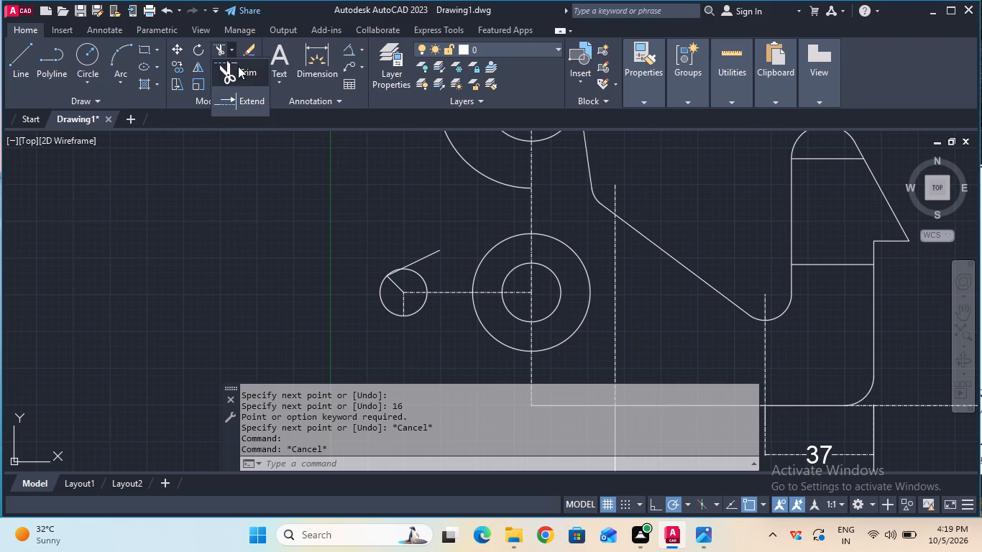
pyautogui.click(252, 96)
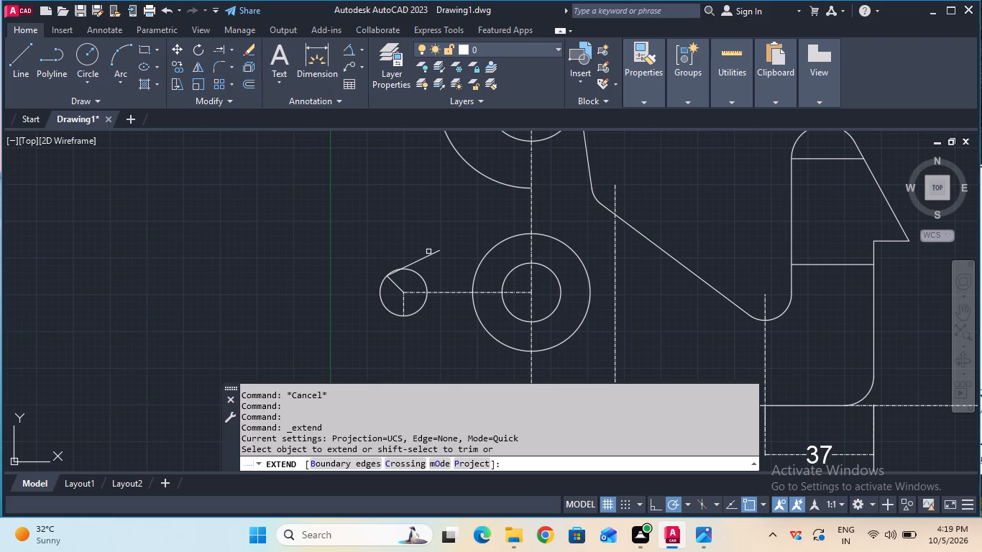
pyautogui.click(431, 254)
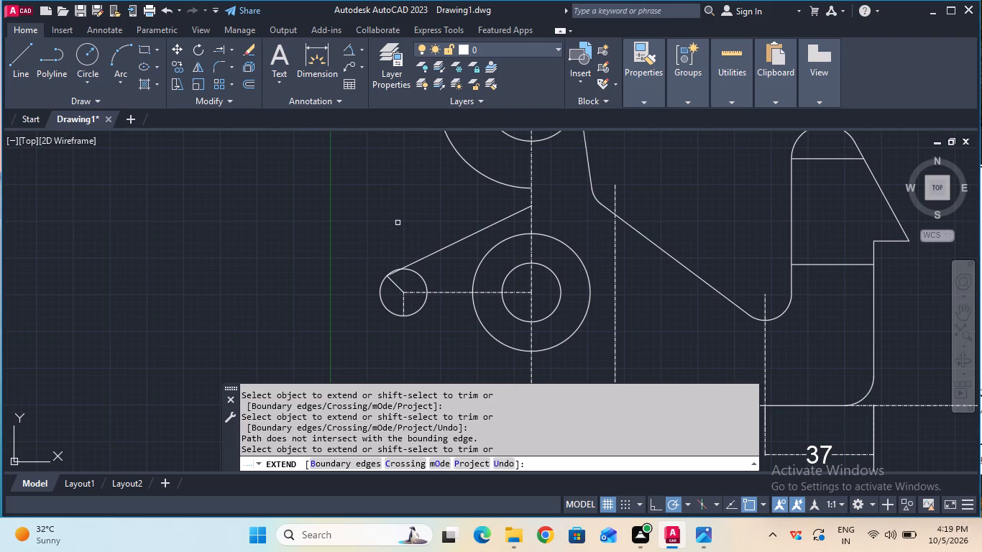
pyautogui.press('Escape')
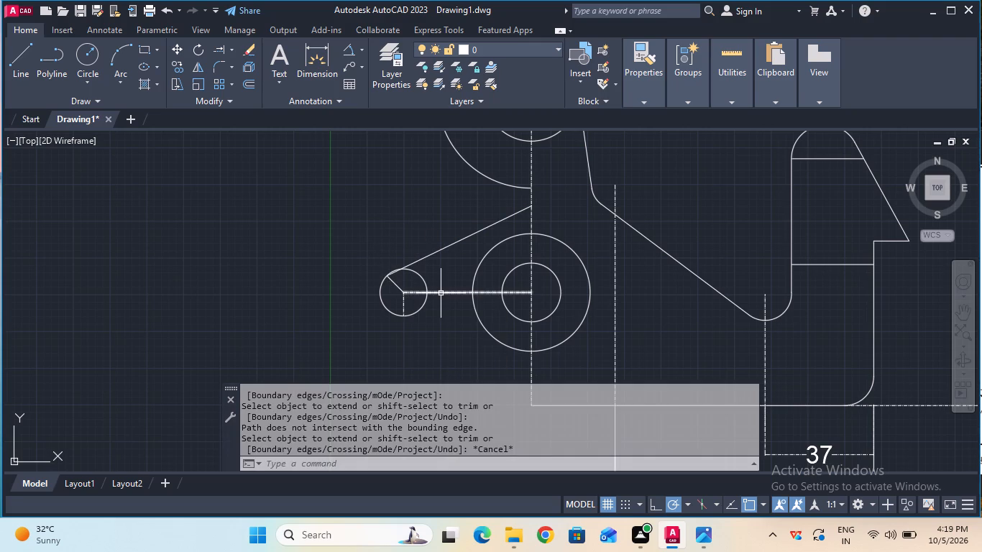
# Extend the 135° radial line through the small circle's centre to the opposite side of its circumference.
pyautogui.click(968, 310)
pyautogui.moveTo(887, 330); pyautogui.dragTo(888, 266)
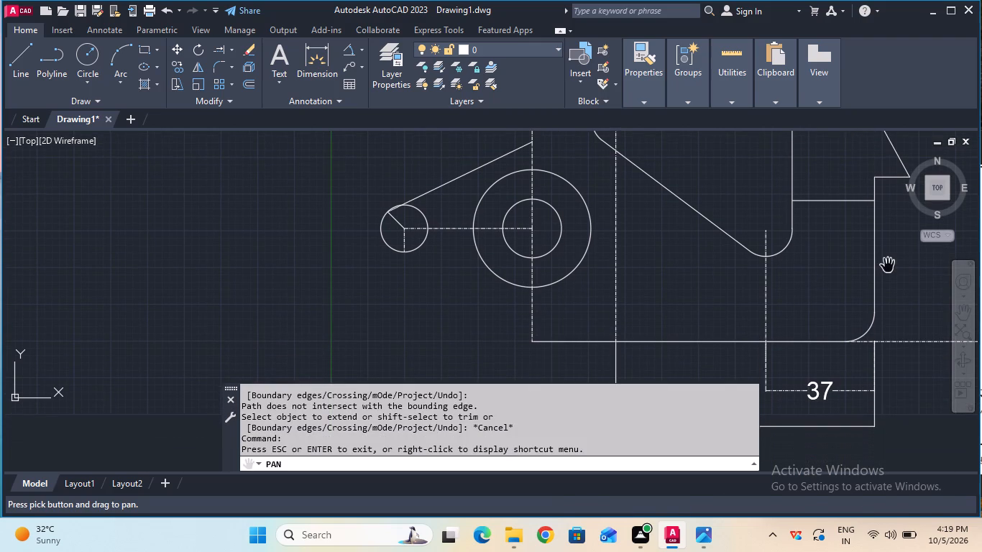
pyautogui.press('Escape')
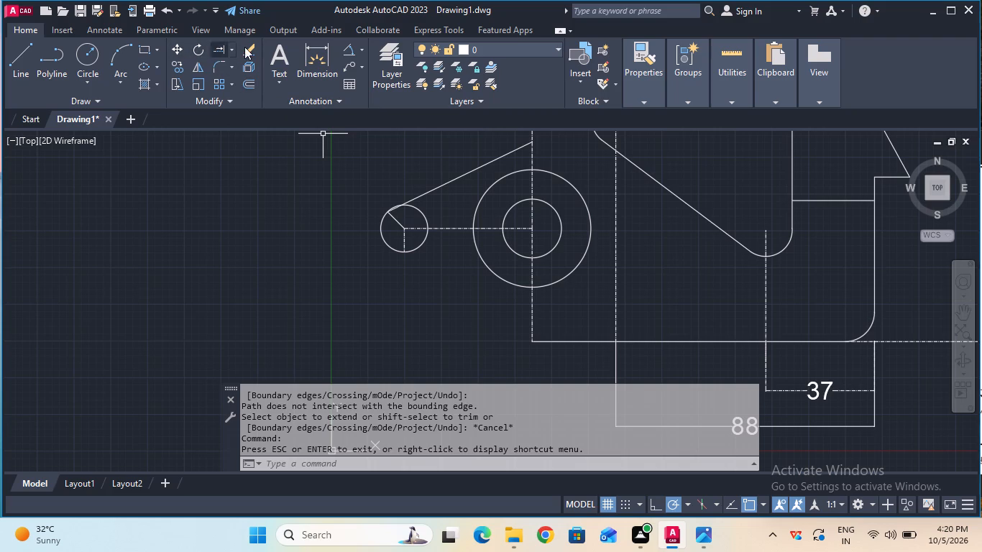
pyautogui.click(218, 47)
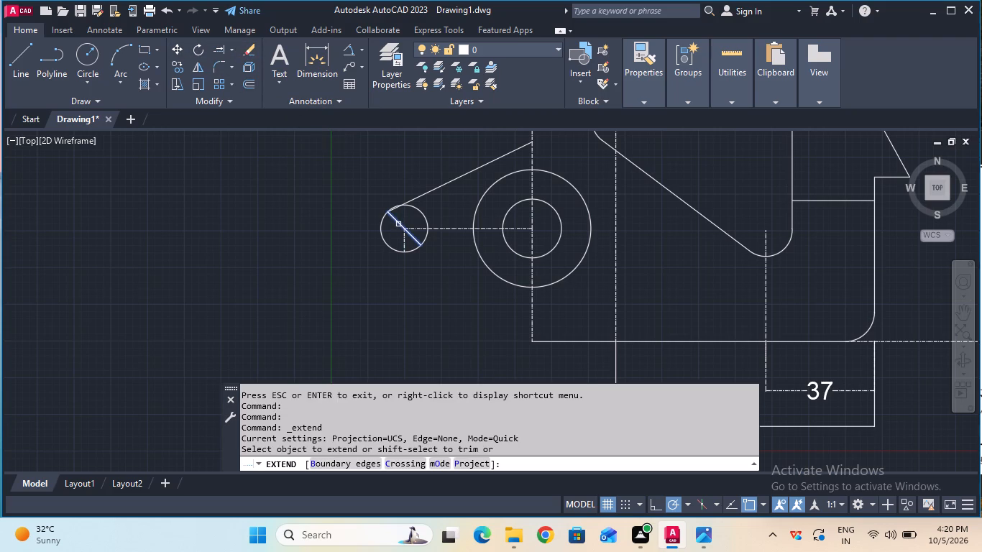
pyautogui.click(398, 224)
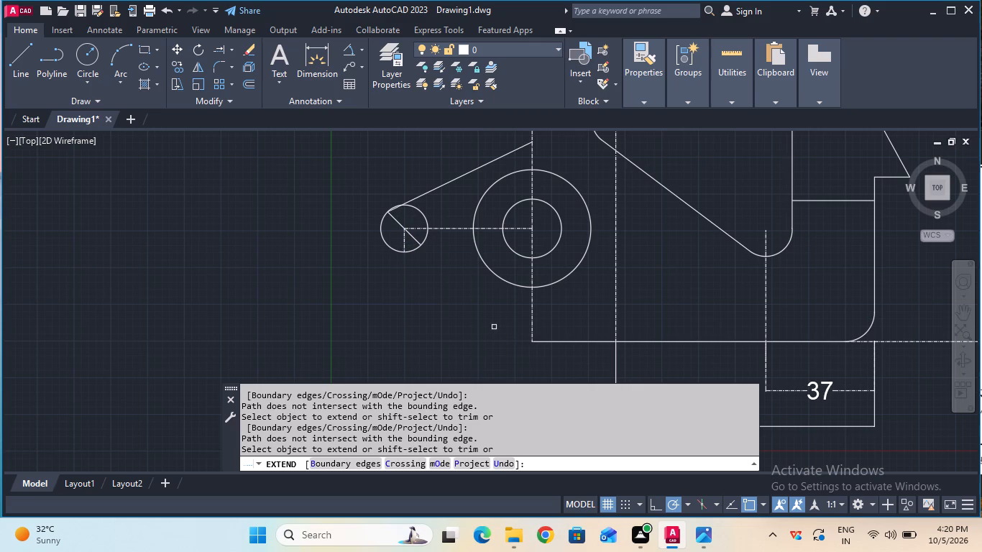
pyautogui.press('Escape')
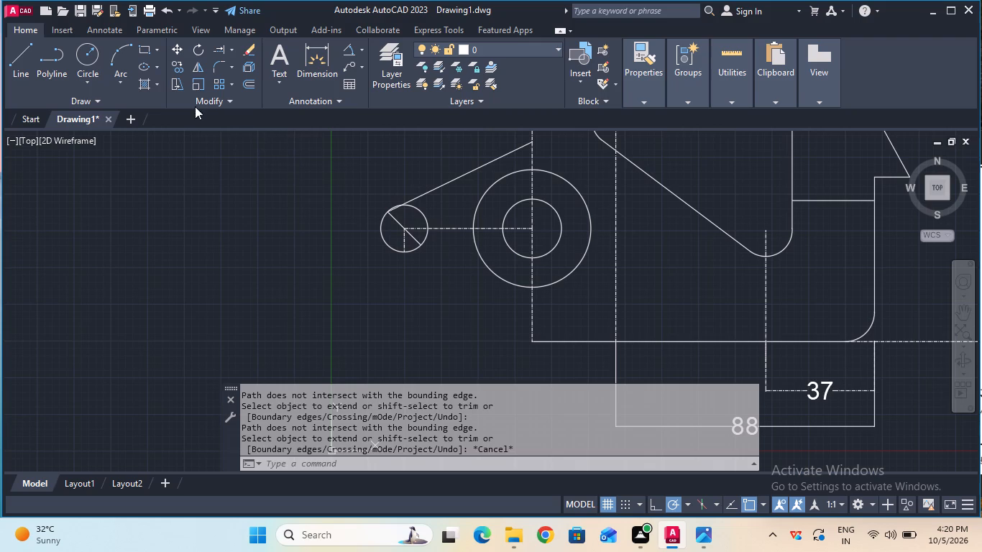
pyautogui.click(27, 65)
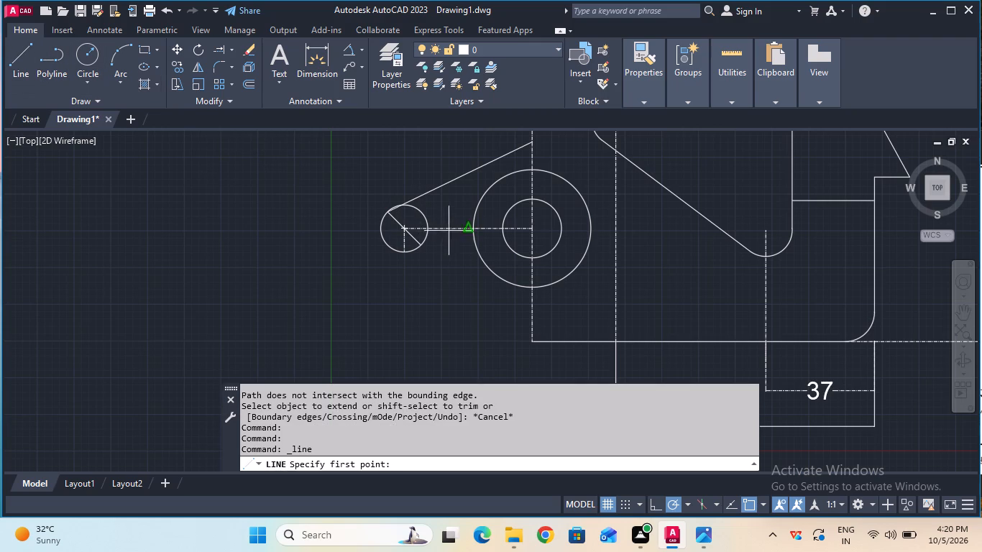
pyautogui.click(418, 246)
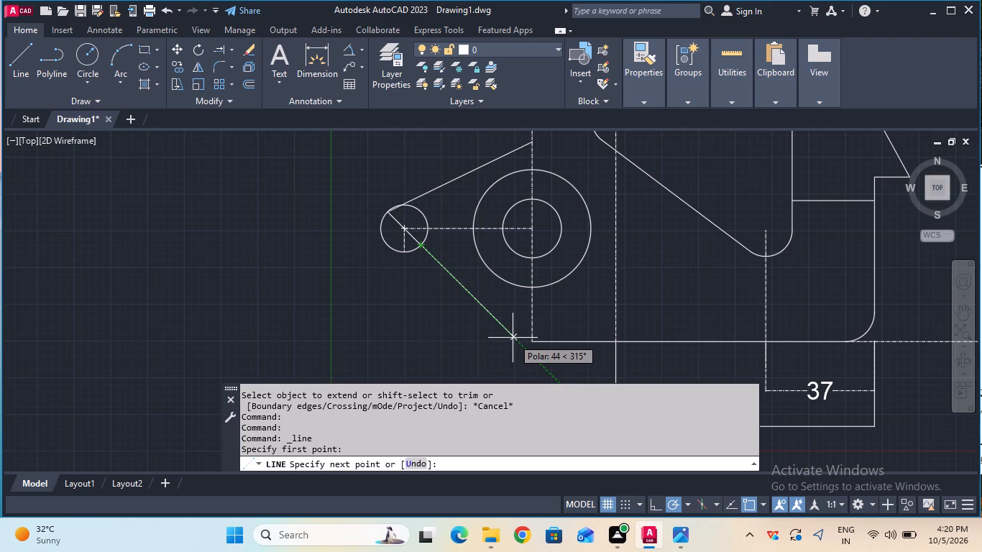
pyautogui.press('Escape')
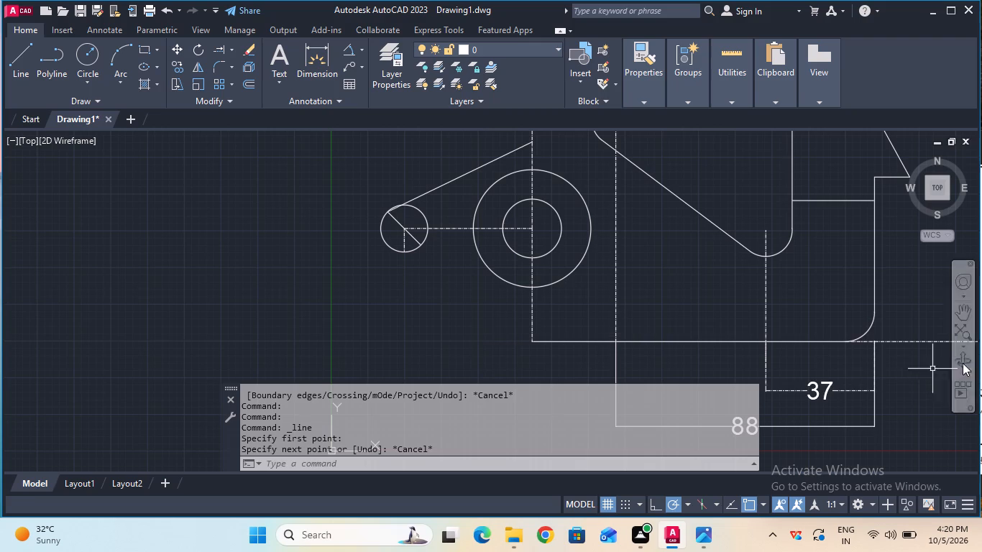
# Measure the overall horizontal width of the base from its right edge to the concentric circles' vertical centreline.
pyautogui.click(969, 320)
pyautogui.moveTo(930, 391); pyautogui.dragTo(914, 324)
pyautogui.press('Escape')
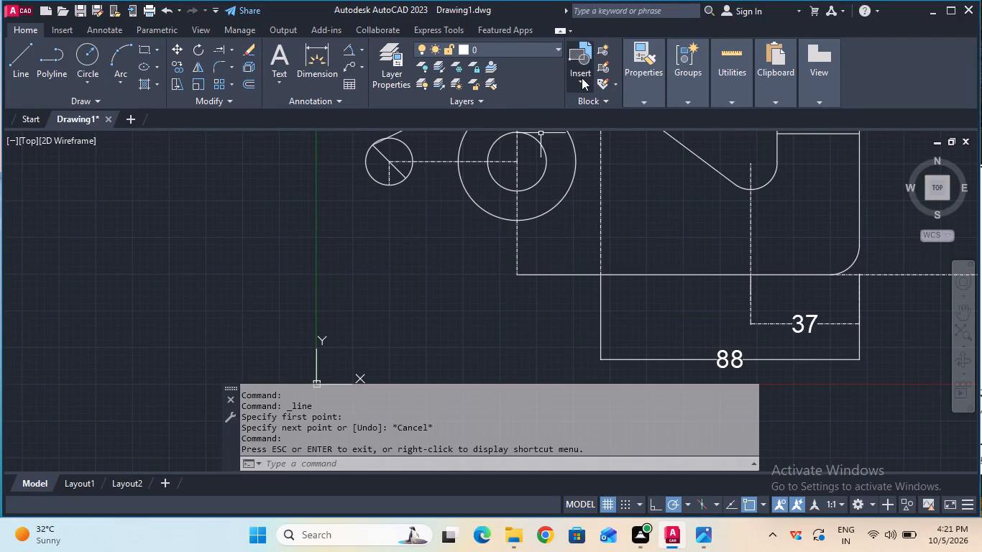
pyautogui.click(359, 50)
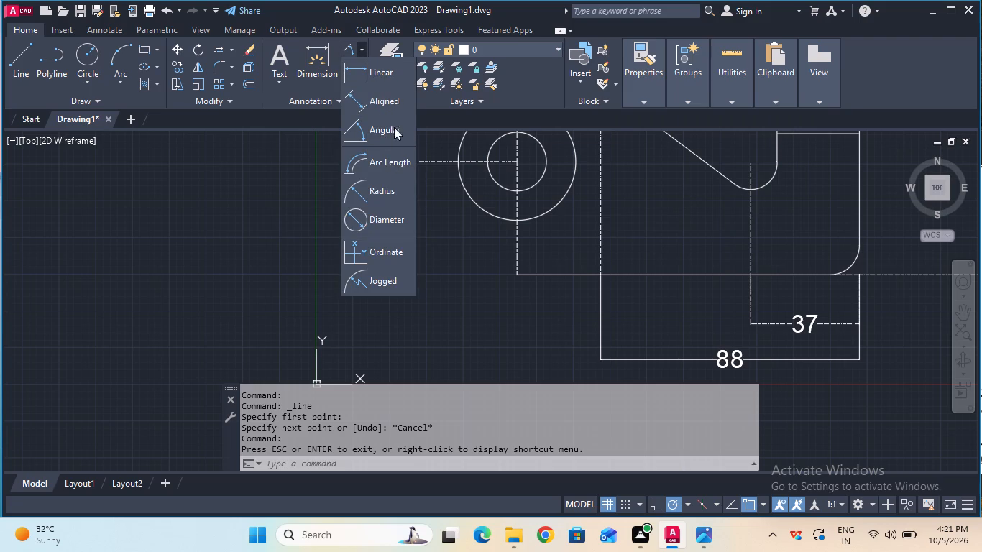
pyautogui.click(384, 70)
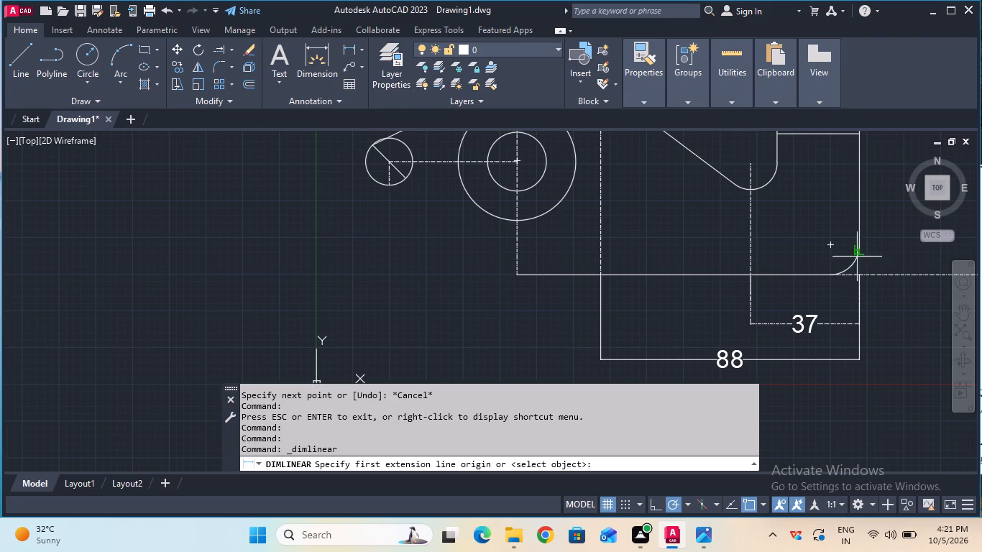
pyautogui.click(856, 254)
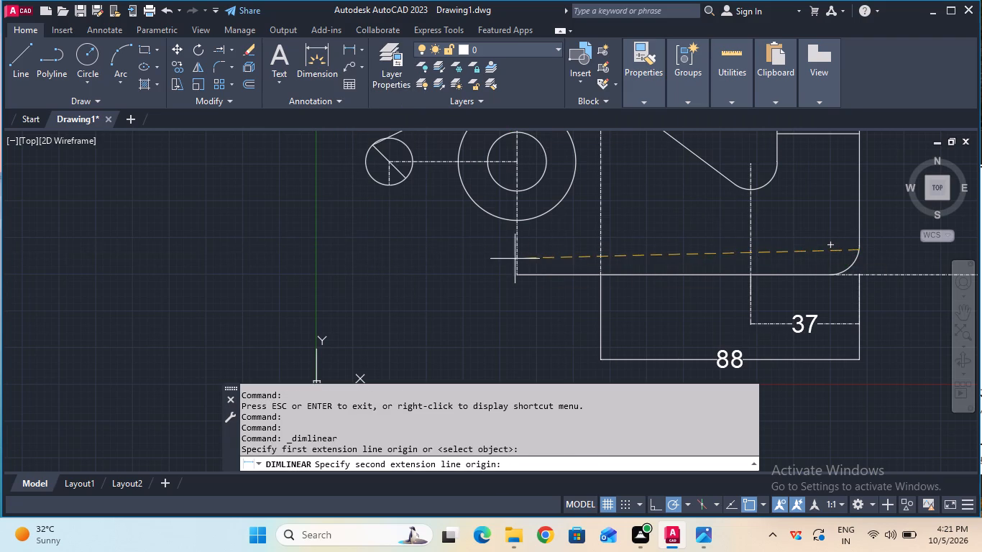
pyautogui.click(515, 247)
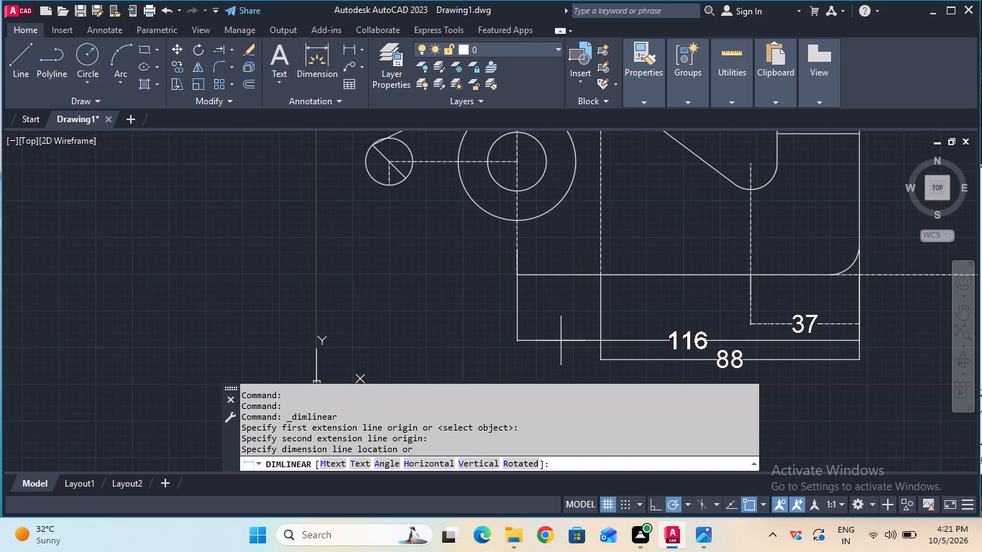
pyautogui.press('Escape')
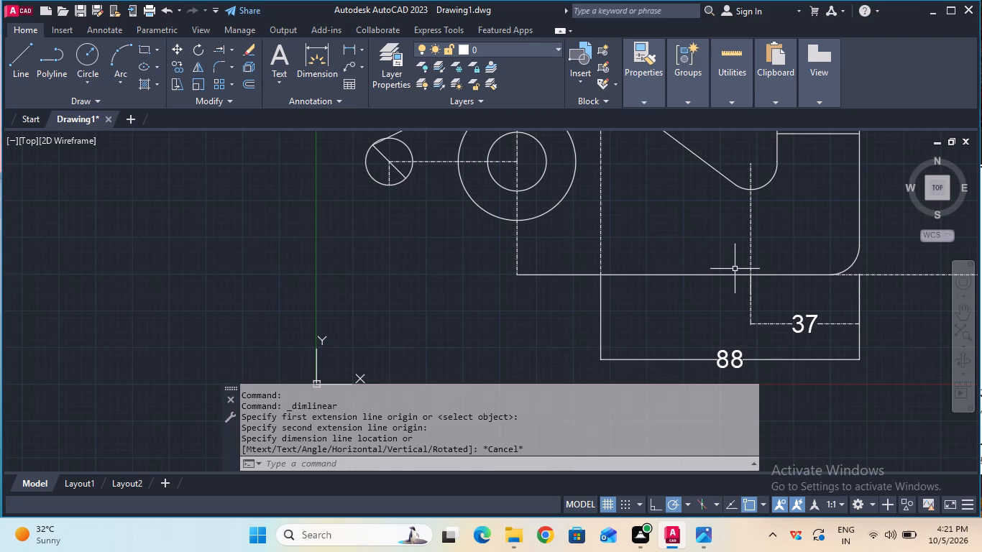
pyautogui.click(348, 47)
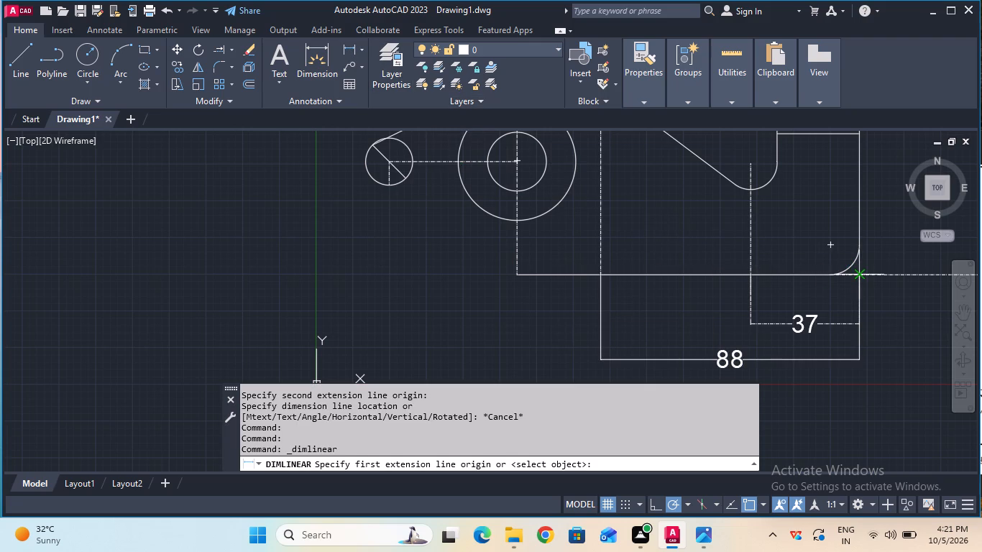
pyautogui.click(855, 275)
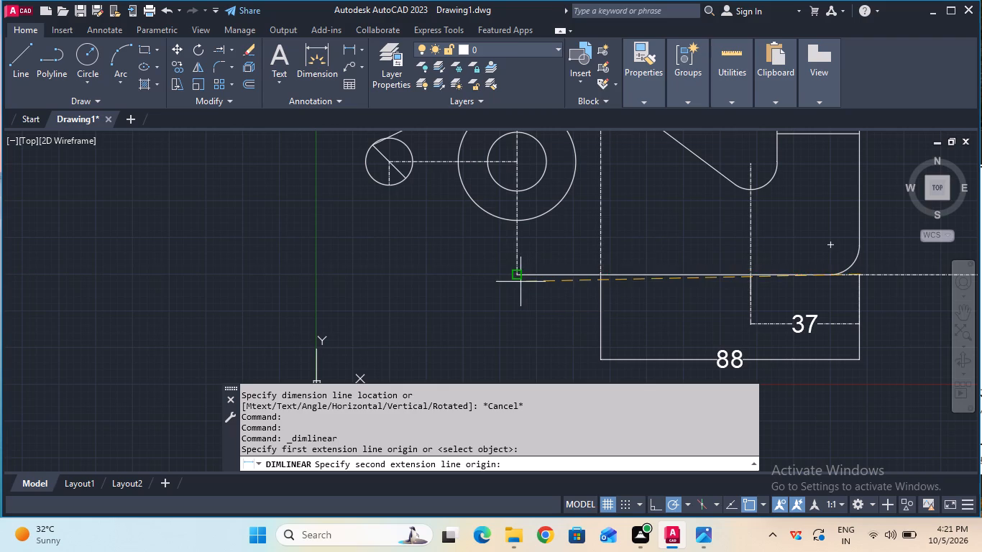
pyautogui.click(517, 275)
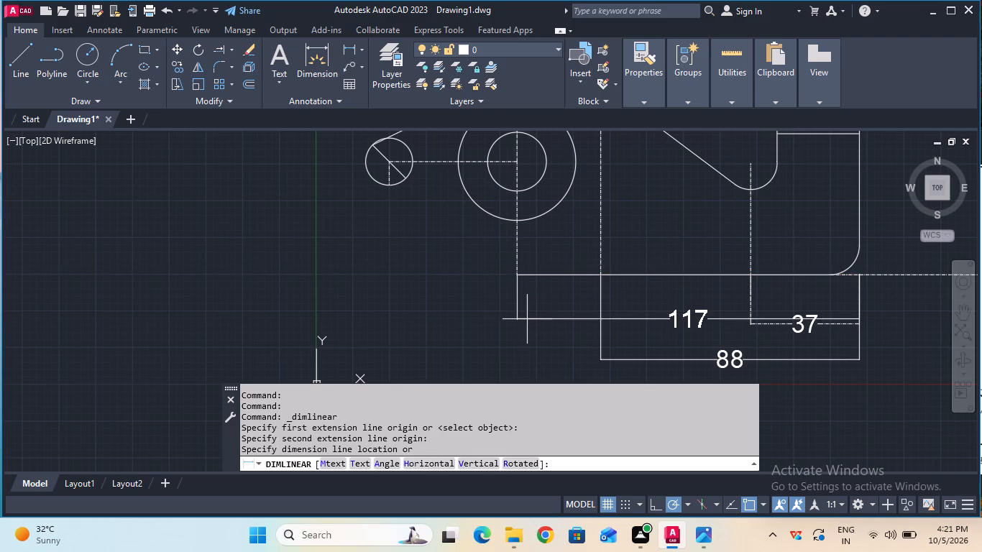
pyautogui.press('Escape')
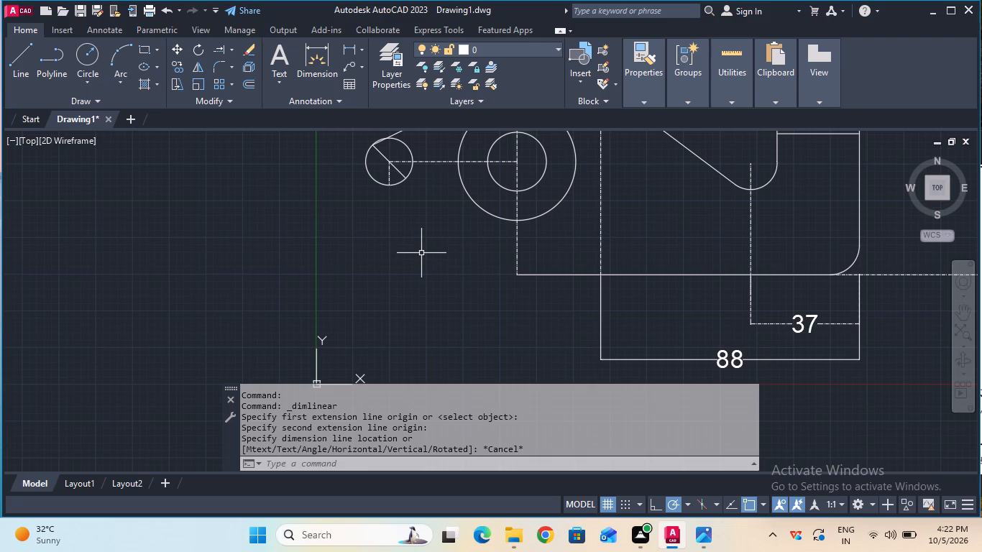
# Draw a line at 225° from the small circle's centre to a point beyond its lower-left circumference.
pyautogui.keyDown('ctrl'); pyautogui.scroll(-1, 421, 253); pyautogui.keyUp('ctrl')
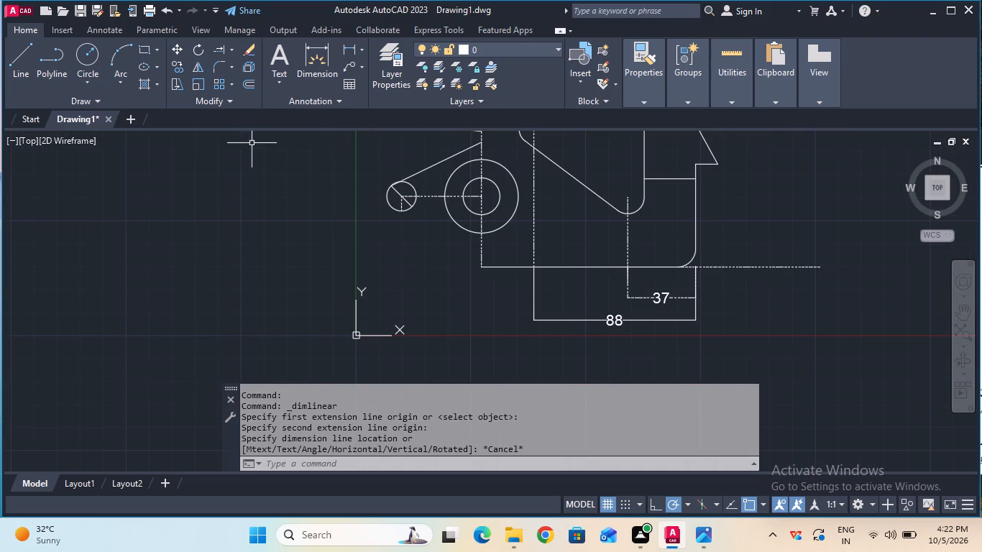
pyautogui.click(26, 64)
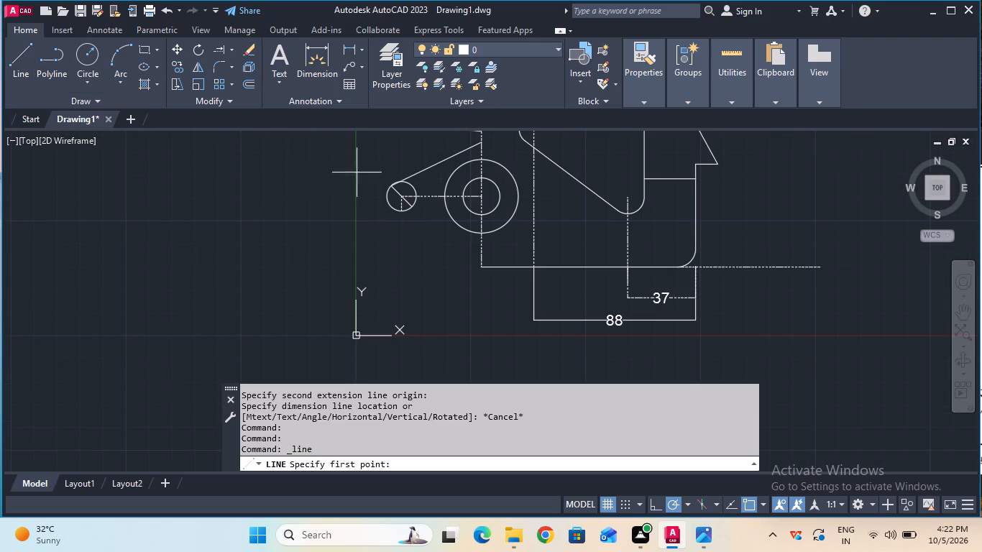
pyautogui.click(401, 196)
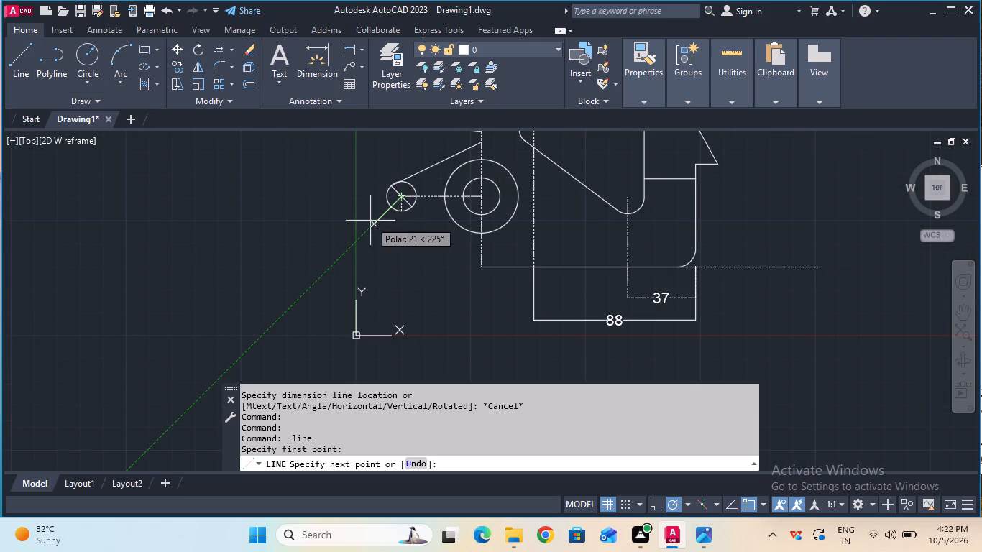
pyautogui.click(364, 228)
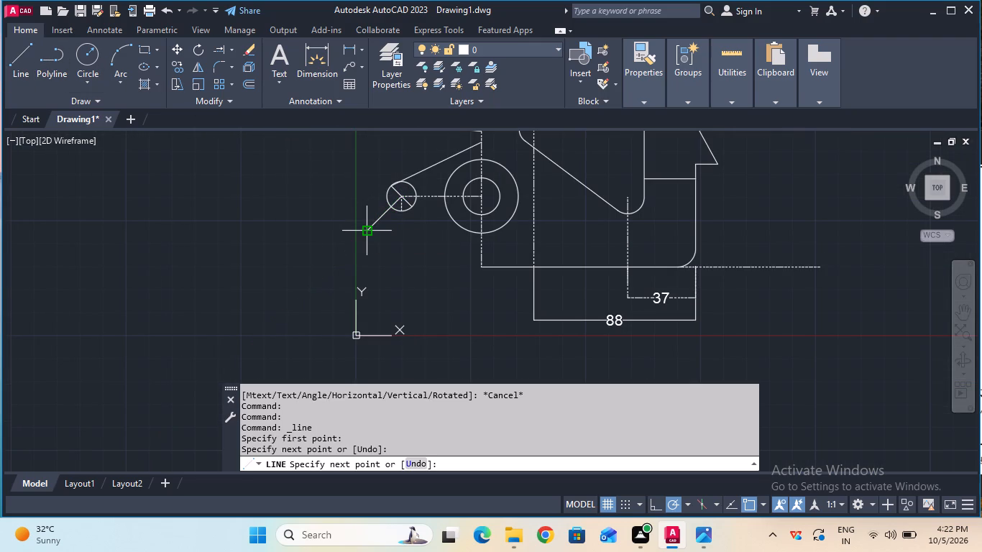
pyautogui.press('Escape')
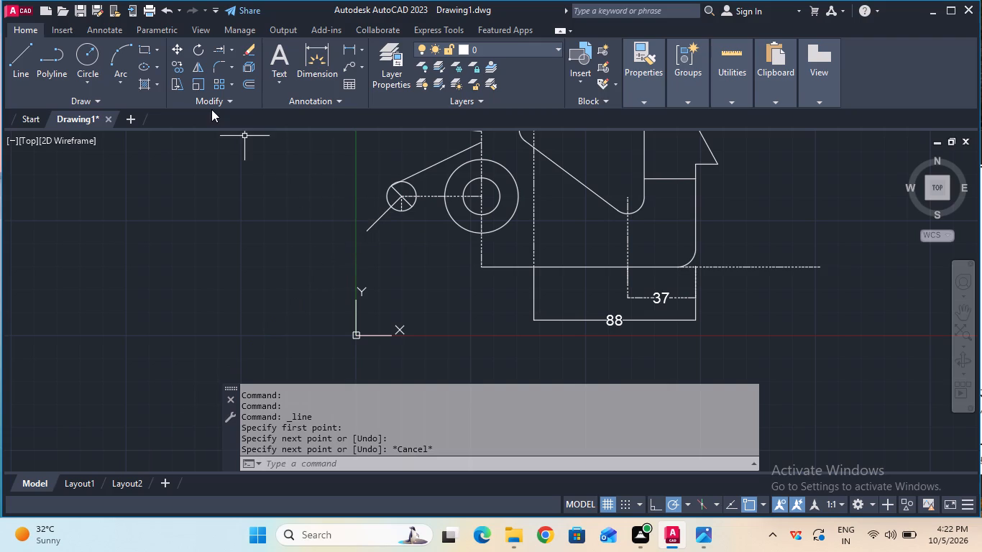
# Draw a sloped line from the base's lower-left corner to where the 225° line crosses the small circle.
pyautogui.click(27, 57)
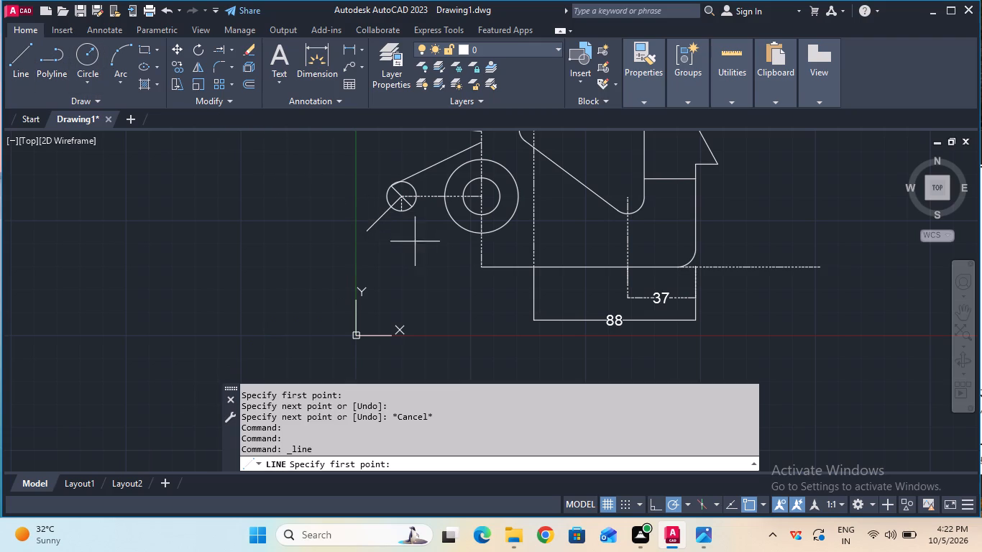
pyautogui.click(479, 265)
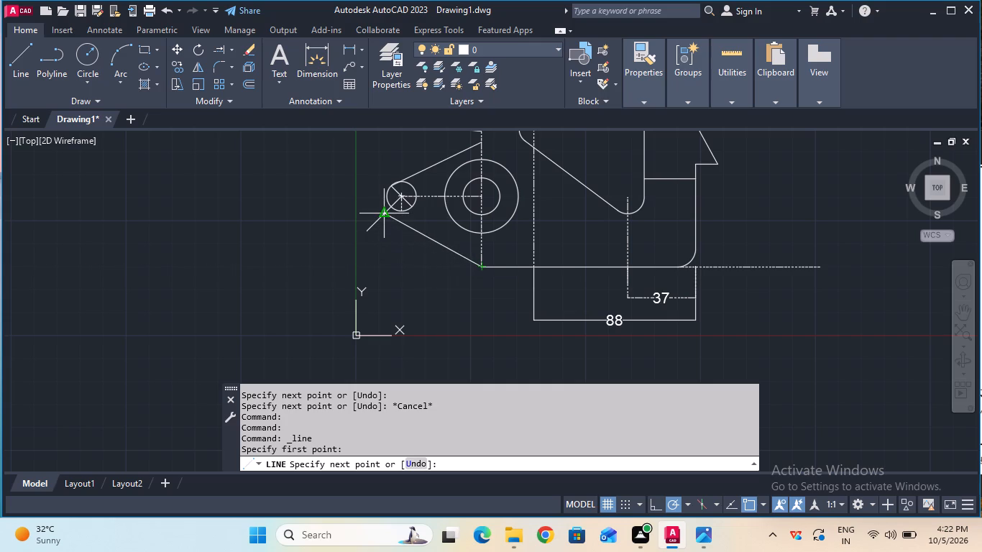
pyautogui.click(391, 206)
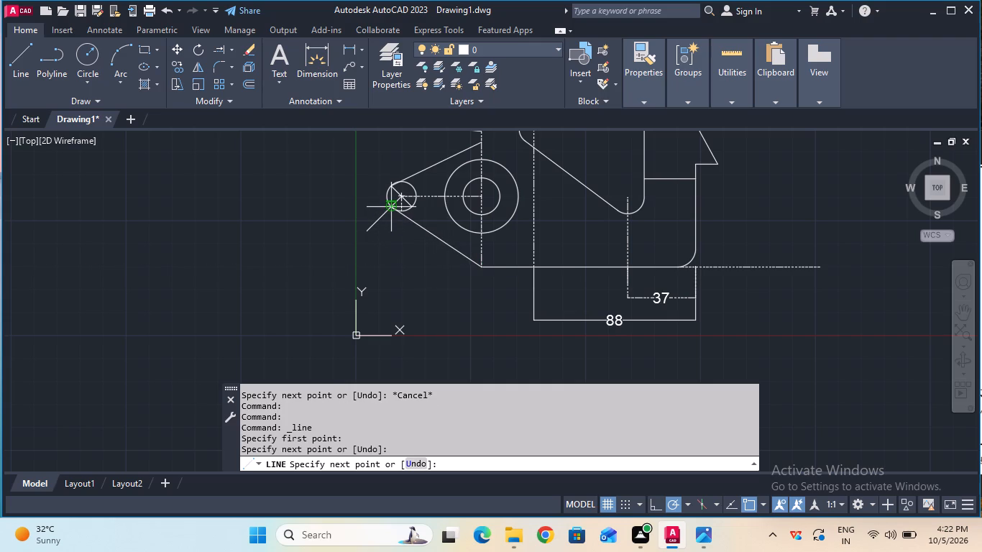
pyautogui.keyDown('ctrl'); pyautogui.scroll(4, 391, 206); pyautogui.keyUp('ctrl')
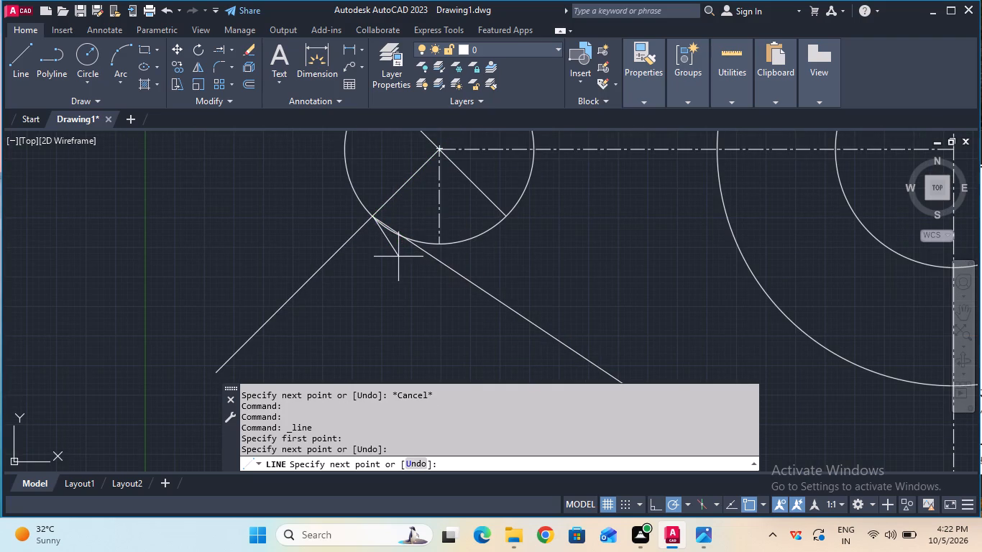
pyautogui.press('Escape')
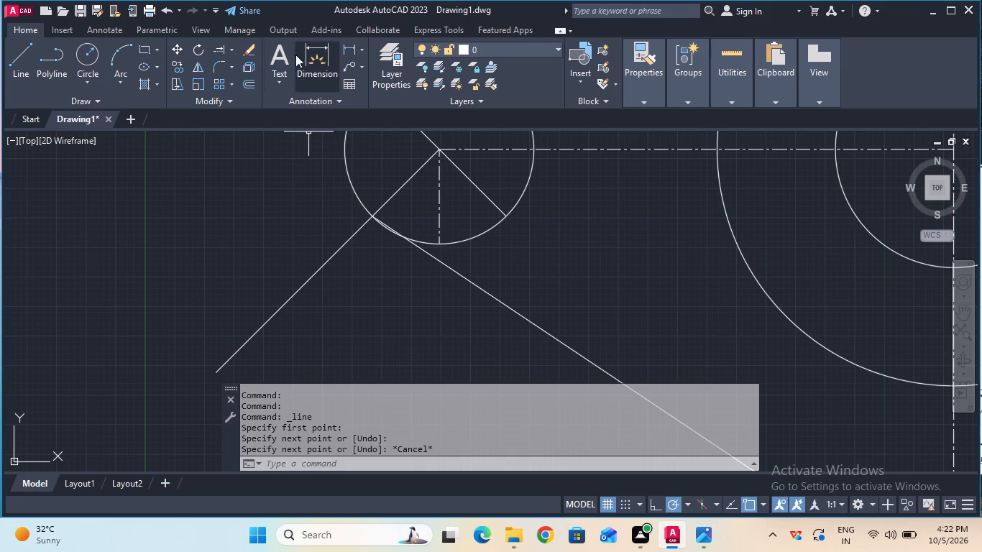
# Trim the part of the 225° line that projects outside the small circle.
pyautogui.click(232, 52)
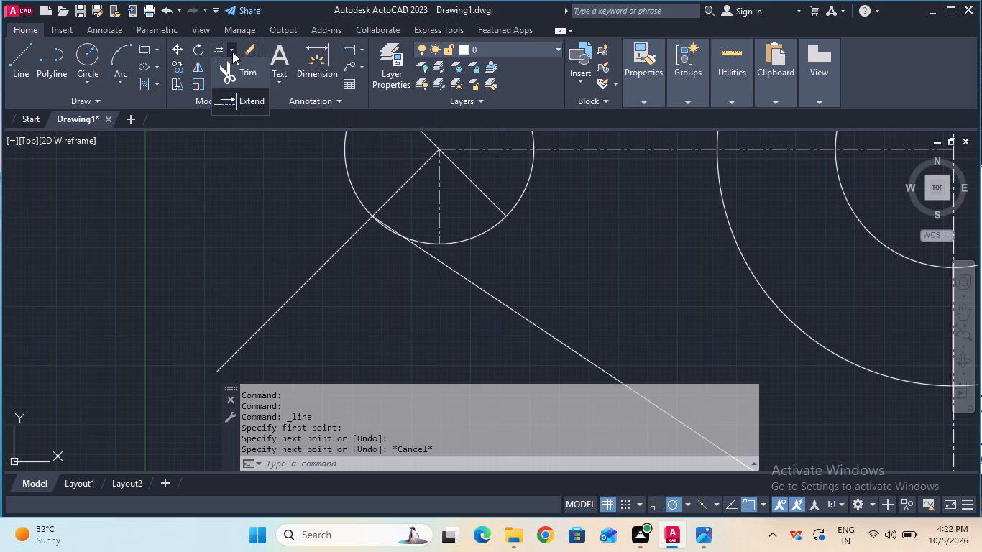
pyautogui.click(236, 77)
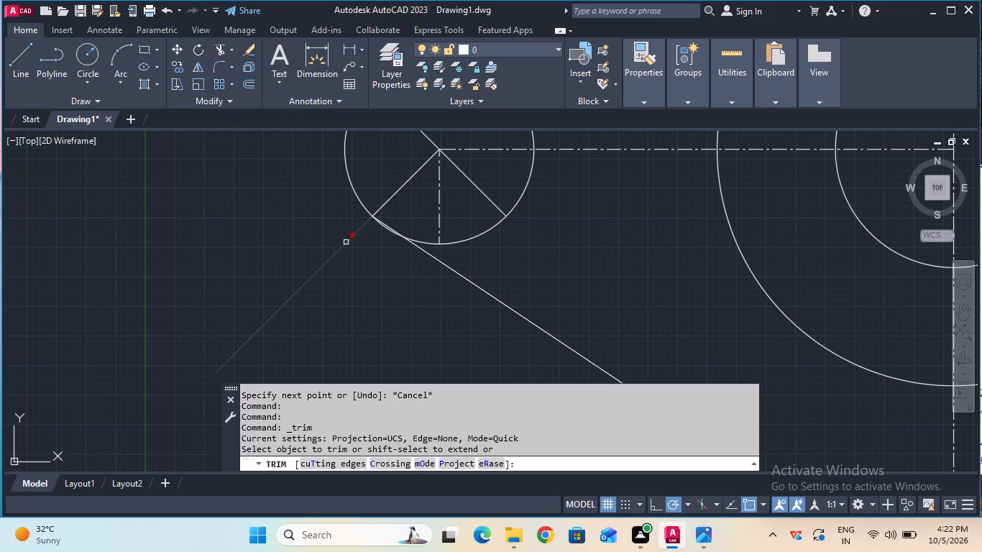
pyautogui.click(346, 242)
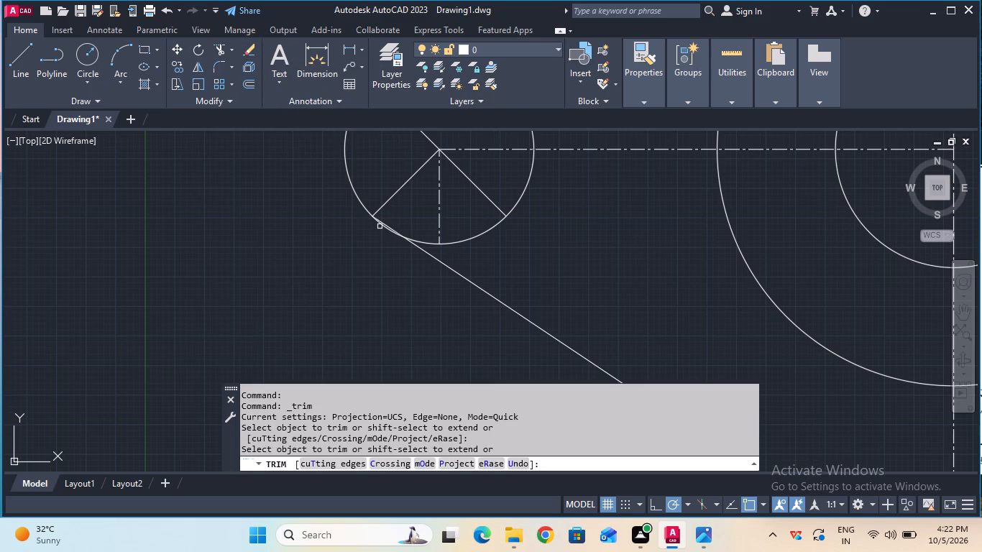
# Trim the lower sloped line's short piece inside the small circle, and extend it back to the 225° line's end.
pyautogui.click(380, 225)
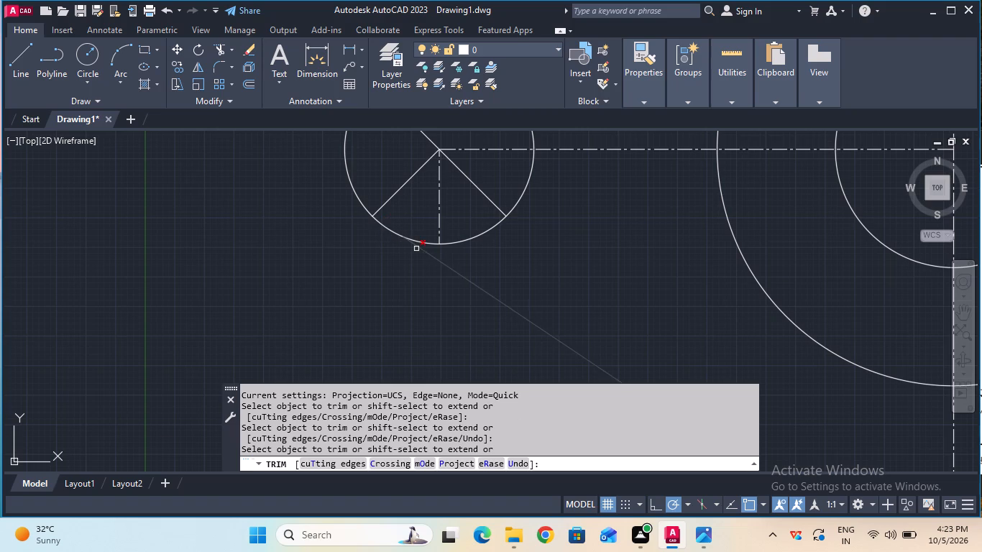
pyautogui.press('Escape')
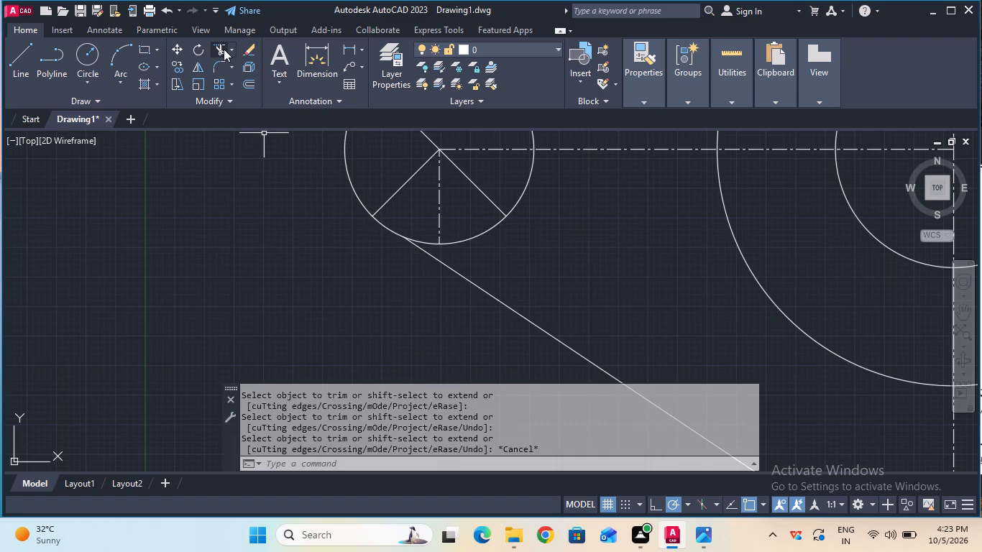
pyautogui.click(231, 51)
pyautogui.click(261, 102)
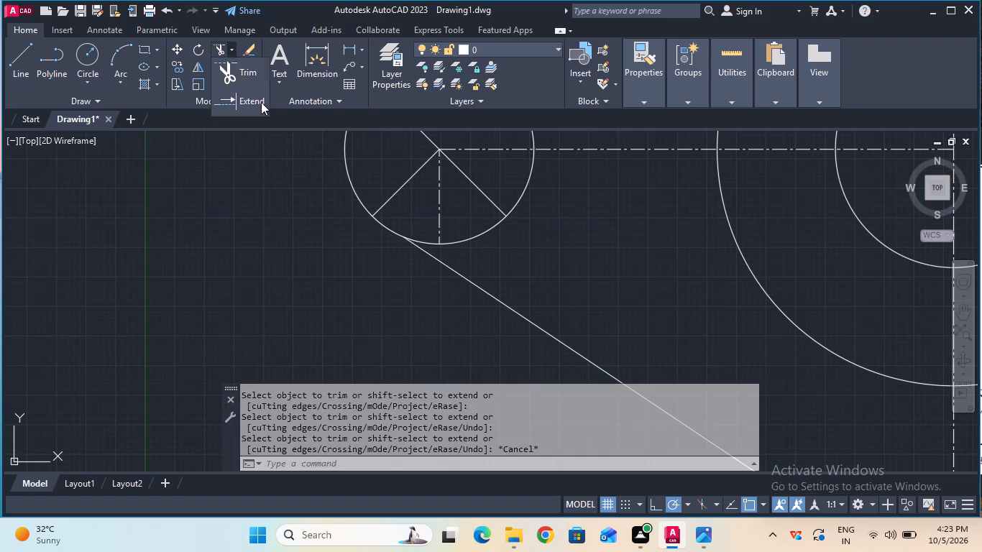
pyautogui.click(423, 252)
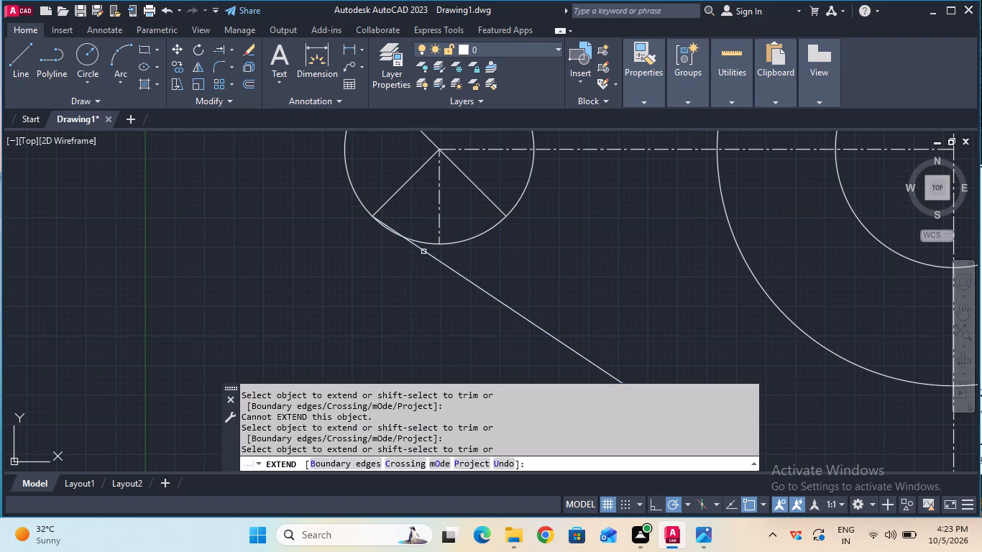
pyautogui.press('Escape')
# Trim the small circle's short arc beside the lower sloped line and its left arc between the two radial lines.
pyautogui.keyDown('ctrl'); pyautogui.scroll(3, 408, 206); pyautogui.keyUp('ctrl')
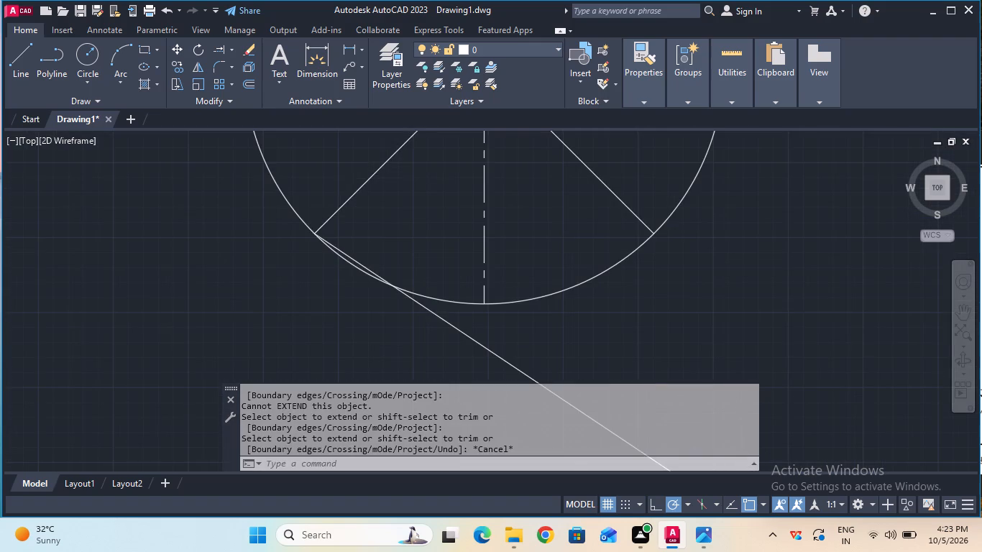
pyautogui.click(230, 50)
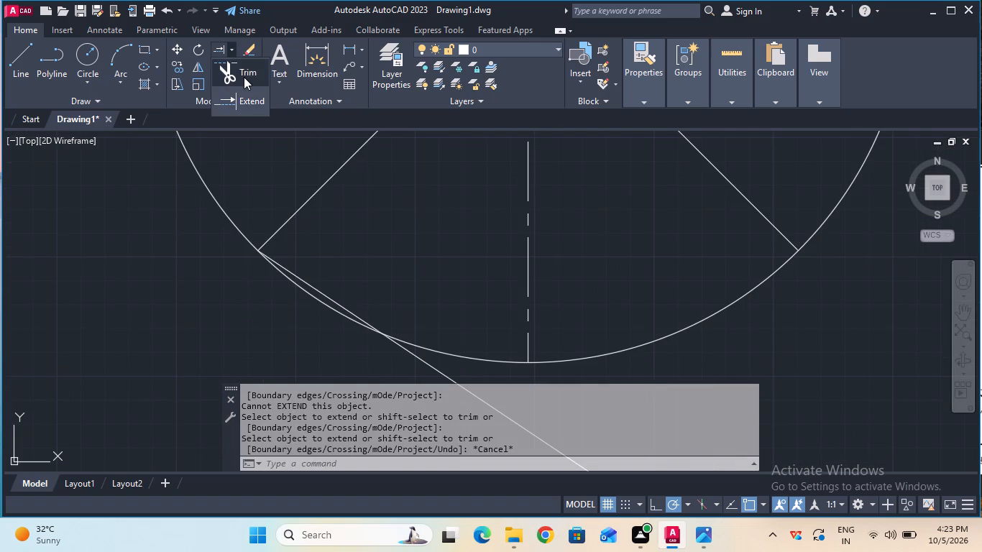
pyautogui.doubleClick(244, 77)
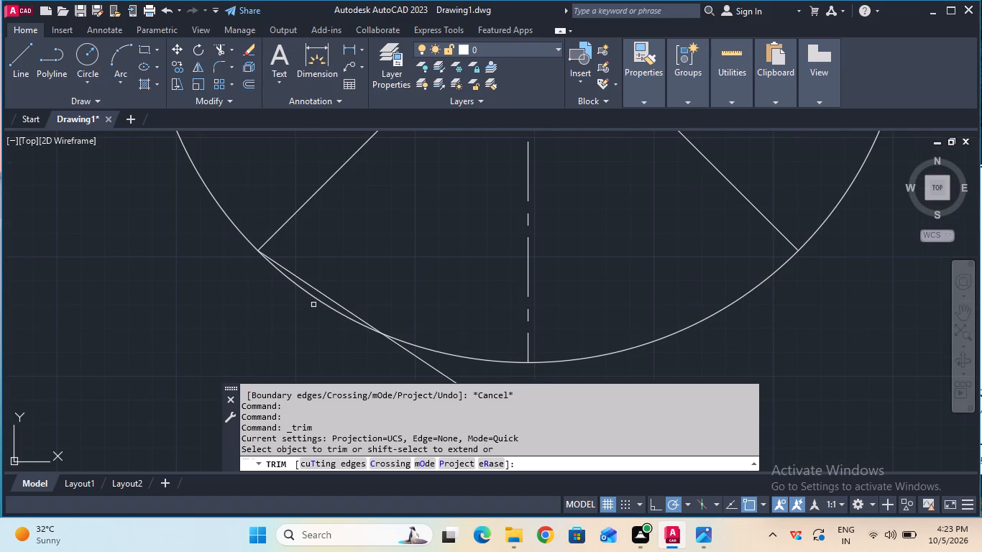
pyautogui.click(316, 301)
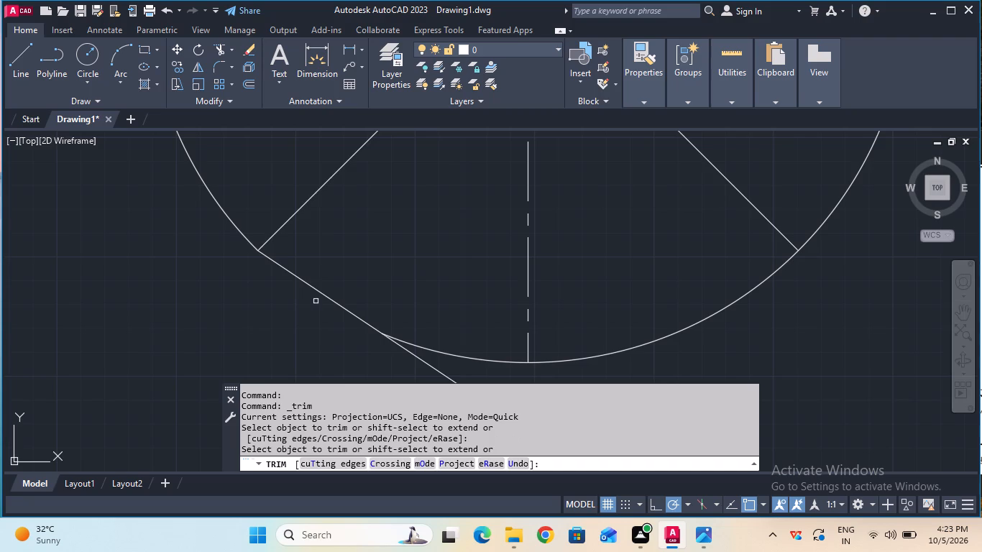
pyautogui.press('Escape')
pyautogui.keyDown('ctrl'); pyautogui.scroll(-2, 374, 280); pyautogui.keyUp('ctrl')
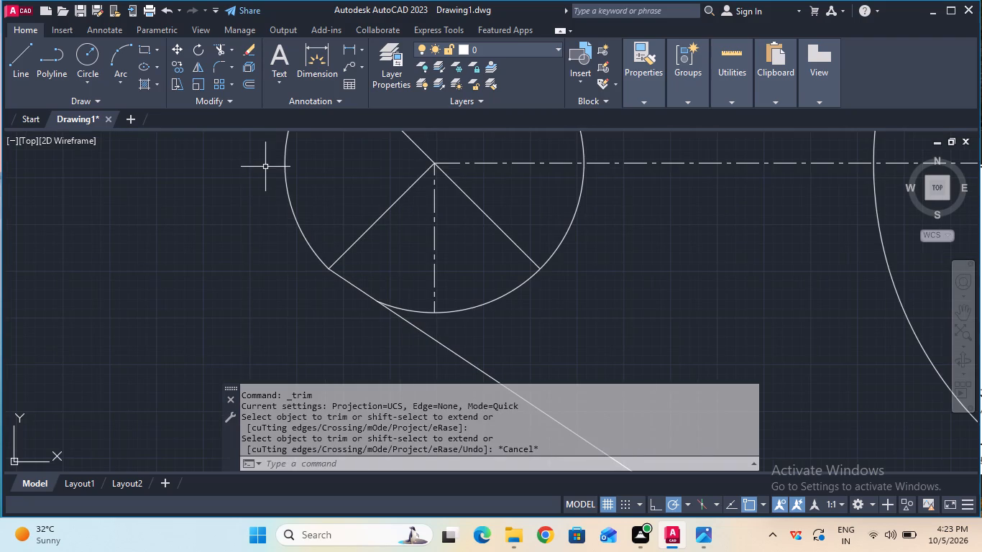
pyautogui.click(218, 47)
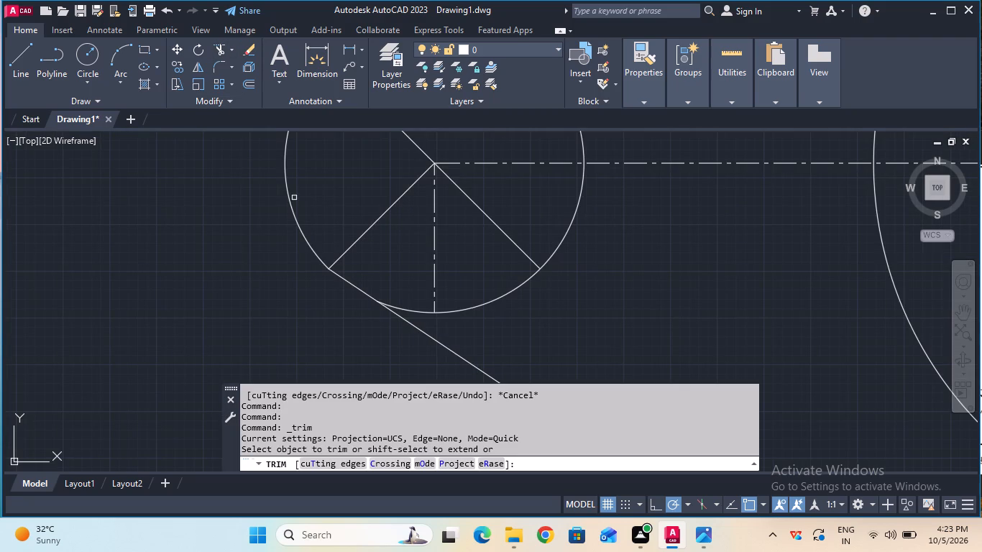
pyautogui.click(289, 203)
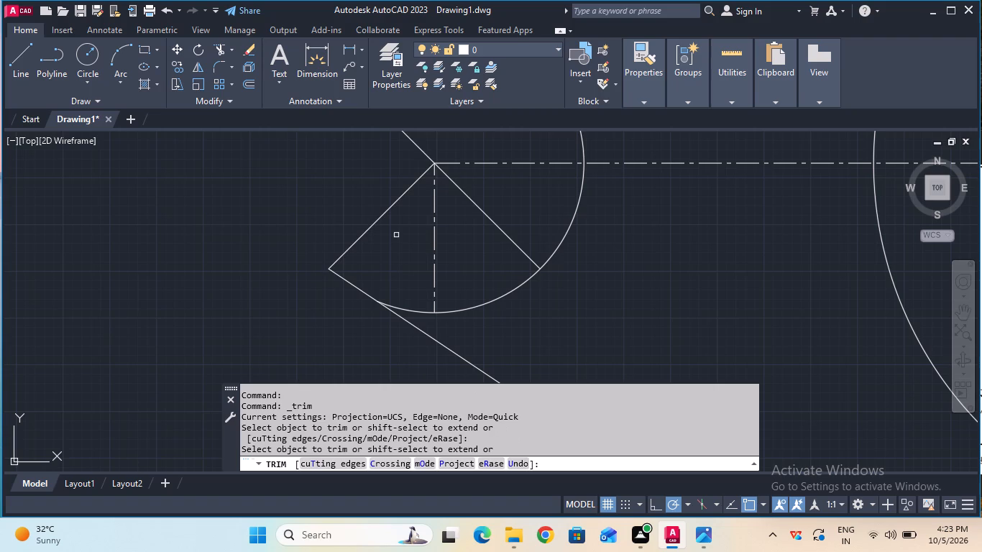
pyautogui.press('Escape')
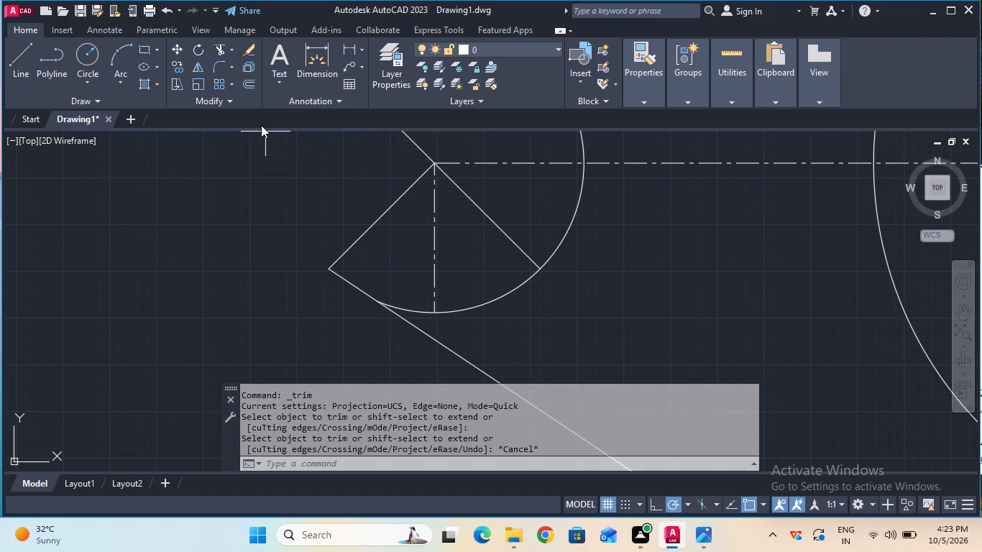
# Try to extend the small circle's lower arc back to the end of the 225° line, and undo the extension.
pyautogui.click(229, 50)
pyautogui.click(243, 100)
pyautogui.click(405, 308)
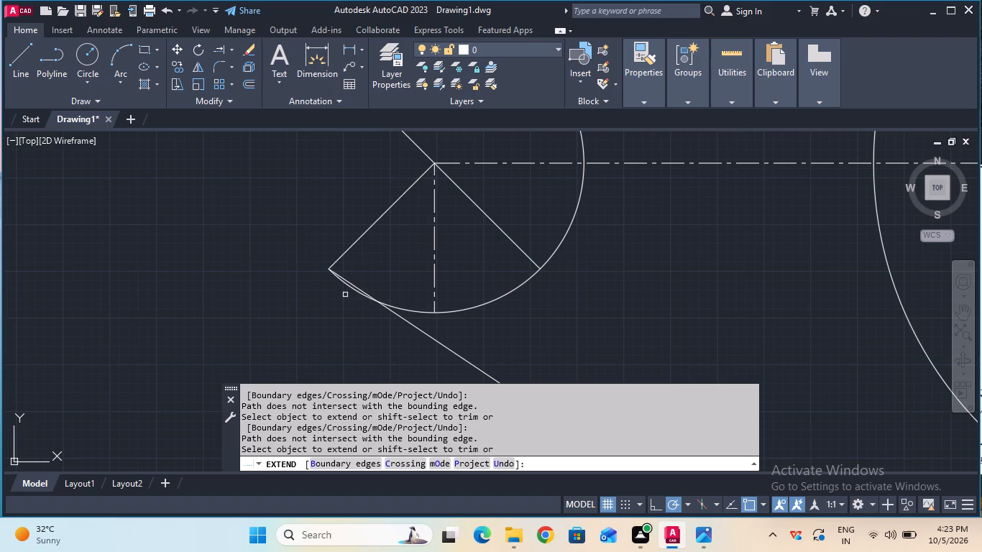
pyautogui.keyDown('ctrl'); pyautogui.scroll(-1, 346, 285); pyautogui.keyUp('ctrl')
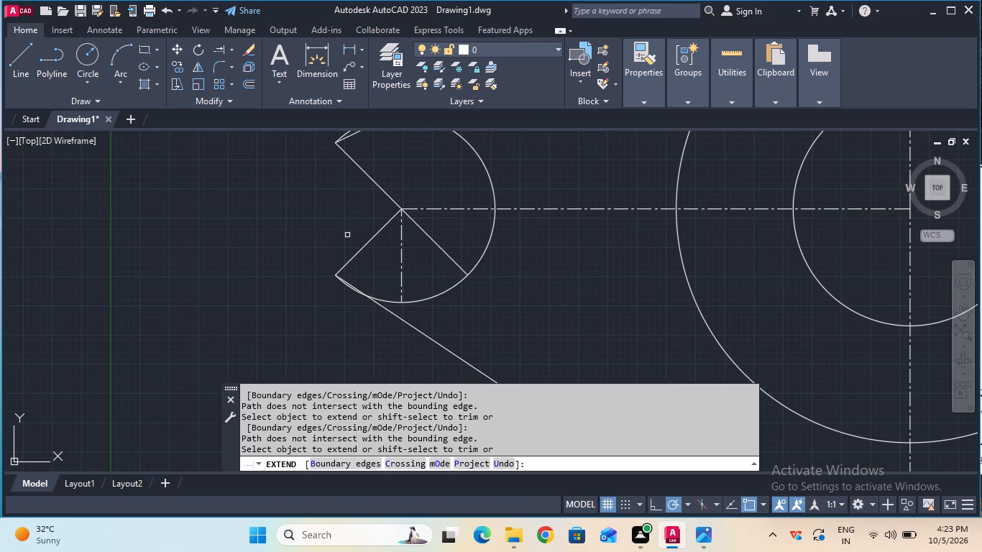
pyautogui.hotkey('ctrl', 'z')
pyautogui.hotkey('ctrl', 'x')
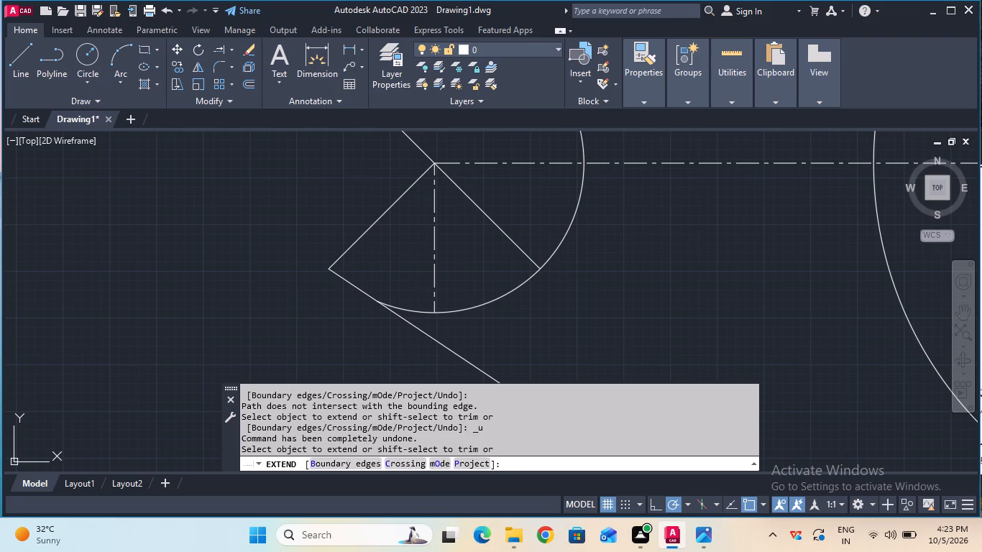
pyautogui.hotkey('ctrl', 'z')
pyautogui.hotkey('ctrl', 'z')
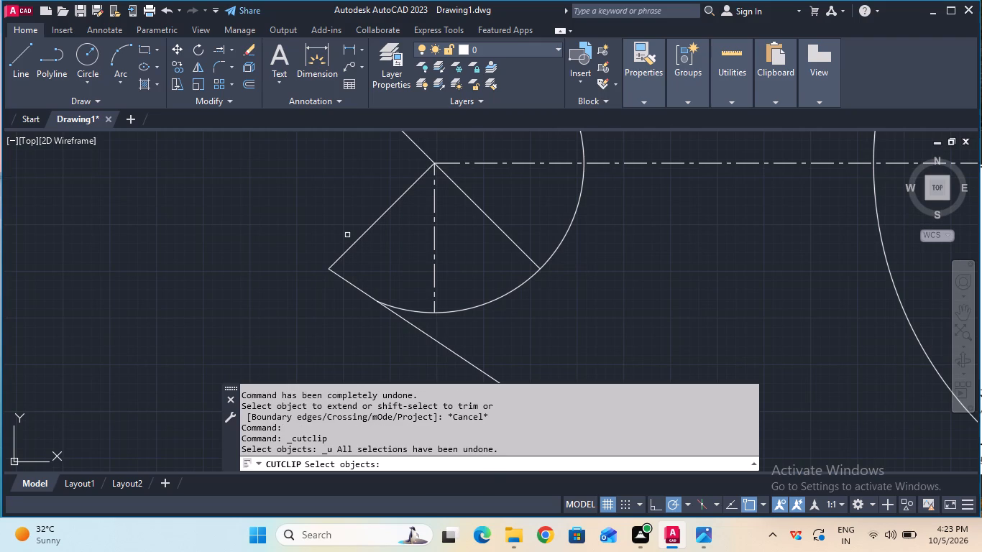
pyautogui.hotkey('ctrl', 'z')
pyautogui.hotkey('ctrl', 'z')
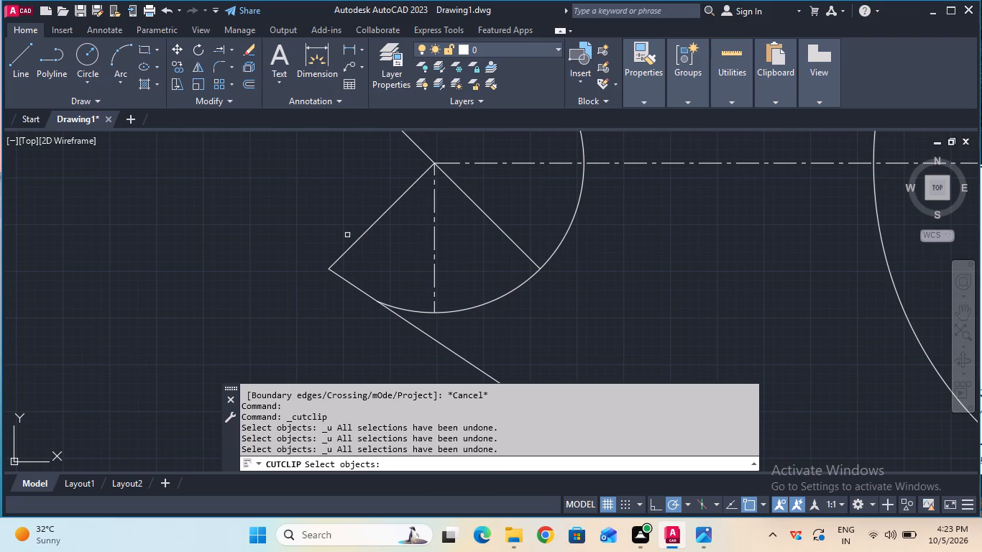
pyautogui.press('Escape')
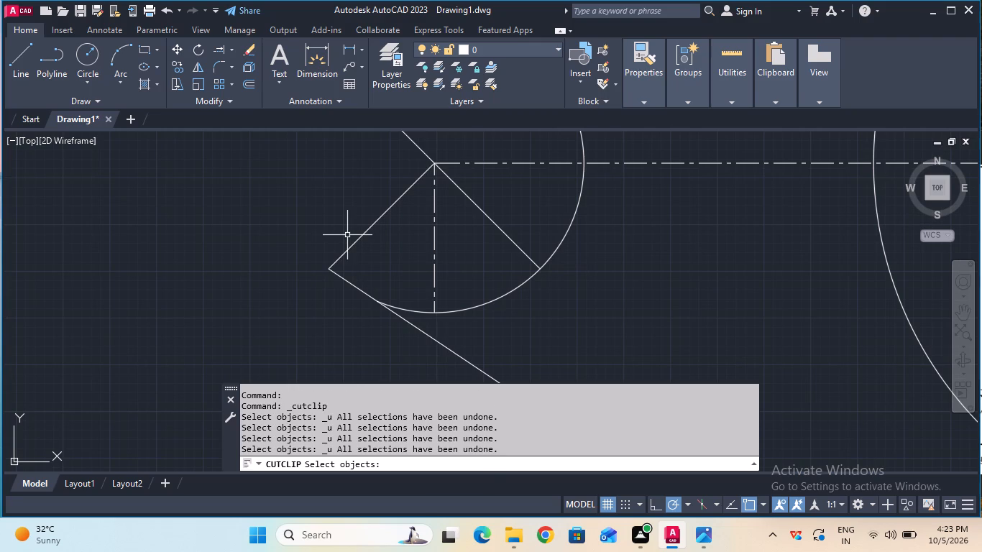
# Undo the earlier trim of the small circle's left arc between the two radial lines.
pyautogui.hotkey('ctrl', 'z')
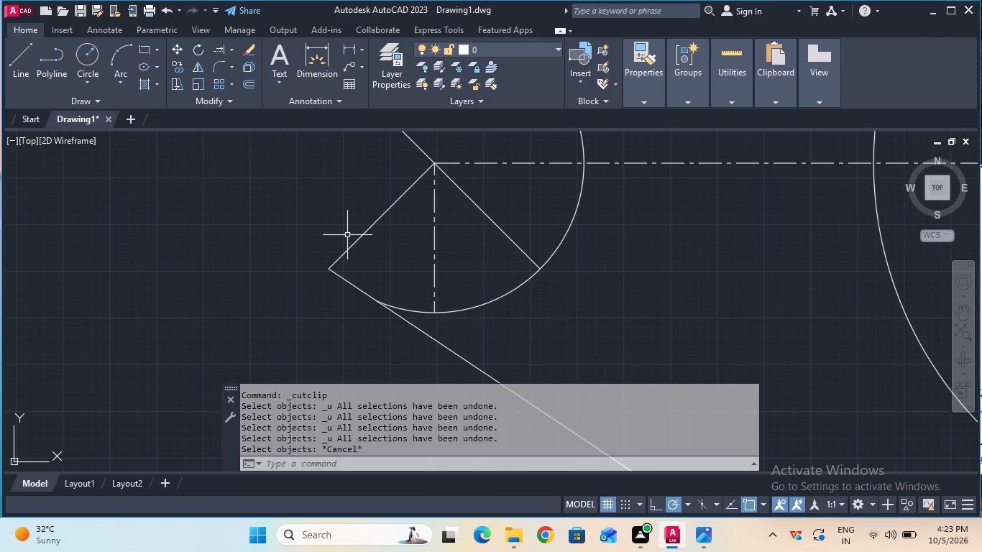
pyautogui.hotkey('ctrl', 'z')
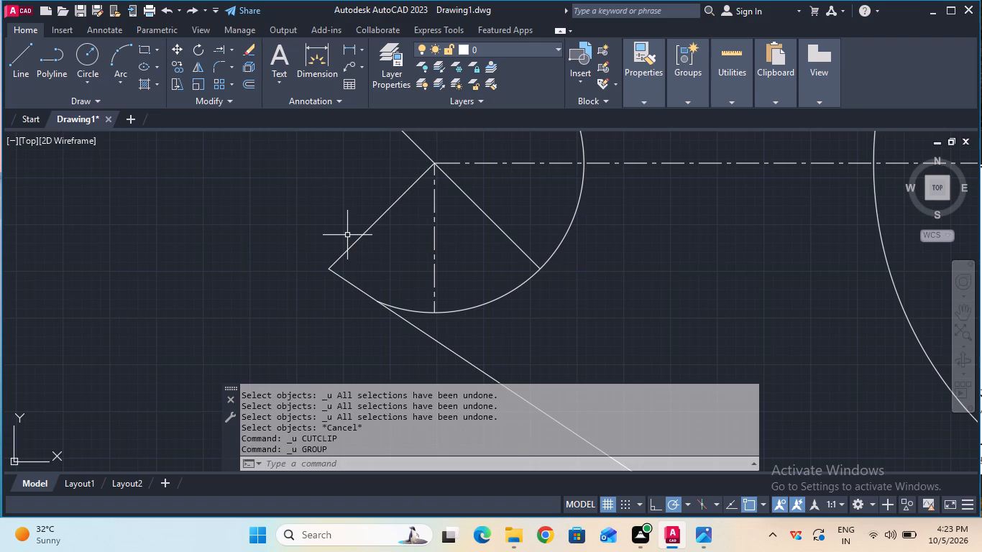
pyautogui.click(347, 235)
pyautogui.hotkey('ctrl', 'z')
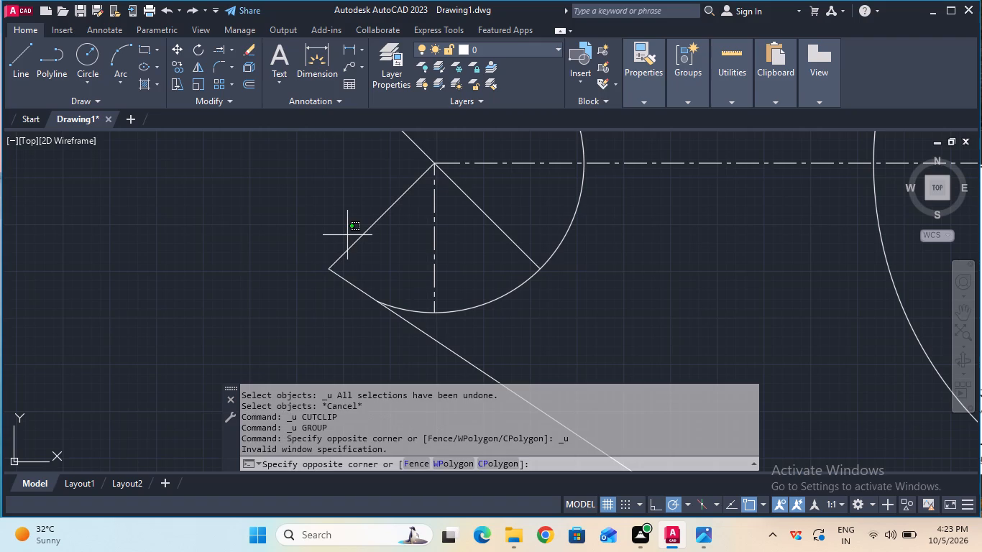
pyautogui.hotkey('ctrl', 'z')
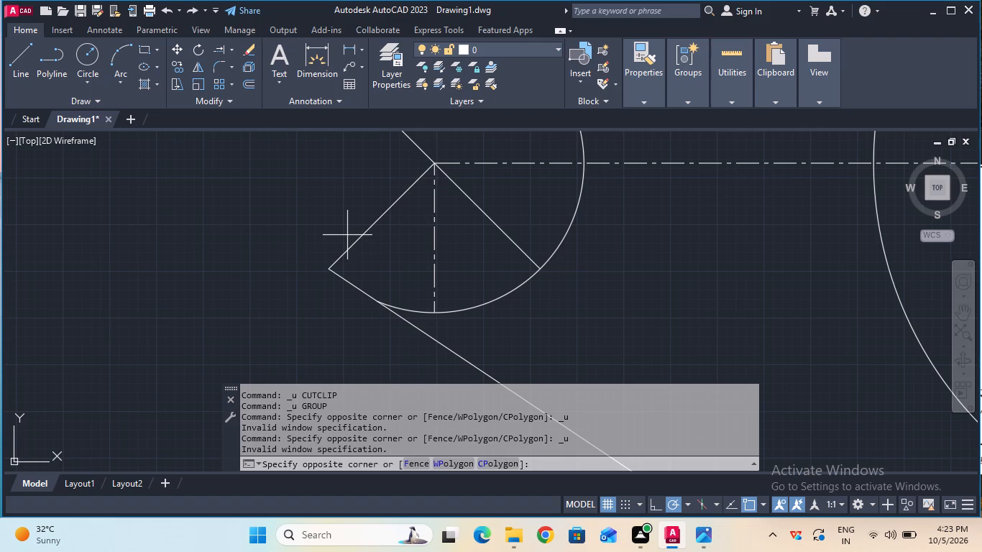
pyautogui.press('Escape')
pyautogui.press('Escape')
pyautogui.press('Escape')
pyautogui.press('Escape')
pyautogui.press('Escape')
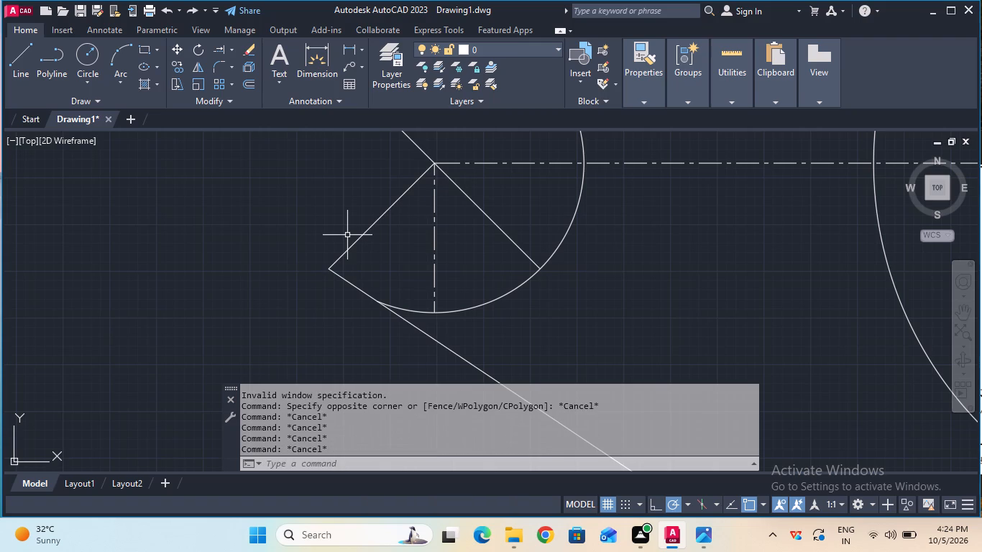
pyautogui.hotkey('ctrl', 'z')
pyautogui.hotkey('ctrl', 'z')
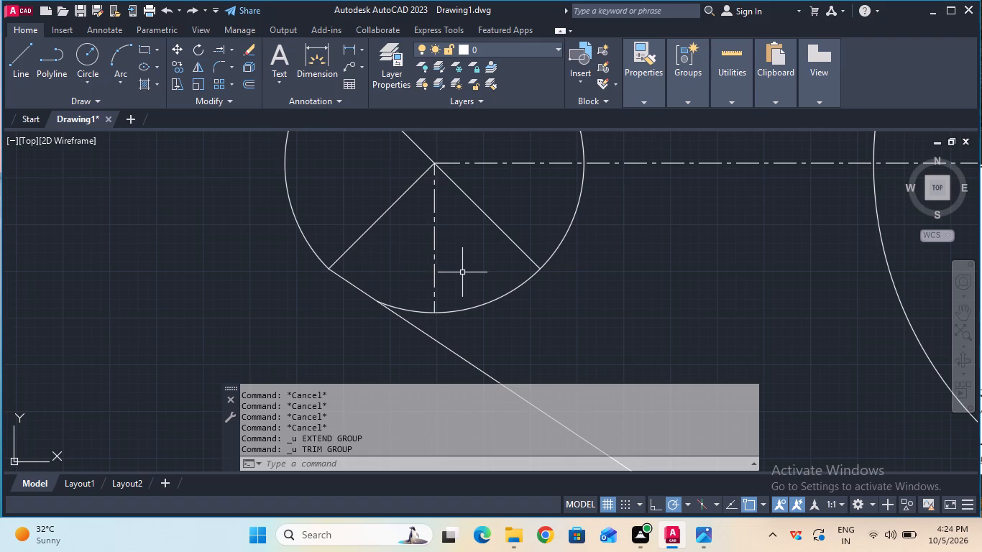
# Trim the small circle's upper-right arc between the upper sloped line and the horizontal centreline.
pyautogui.keyDown('ctrl'); pyautogui.scroll(-1, 593, 270); pyautogui.keyUp('ctrl')
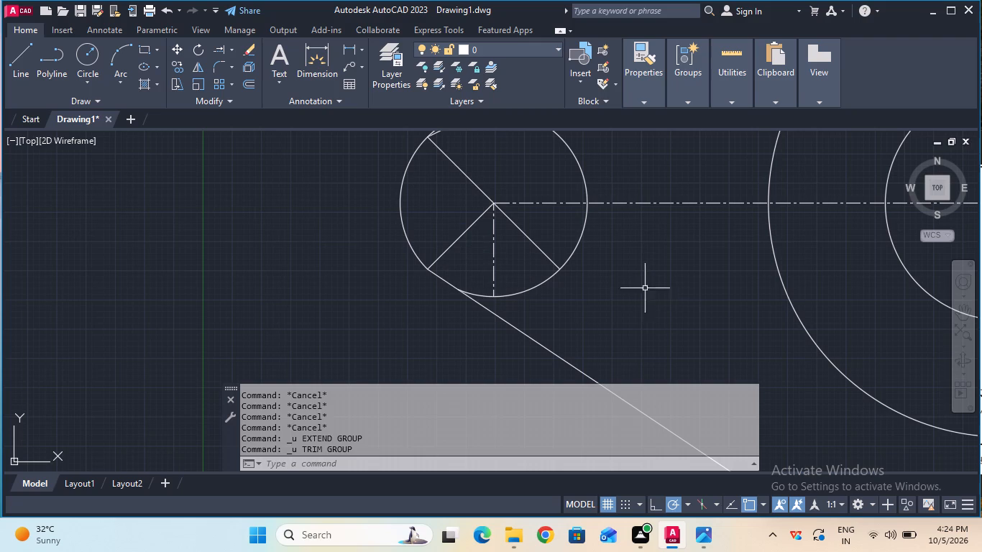
pyautogui.doubleClick(969, 306)
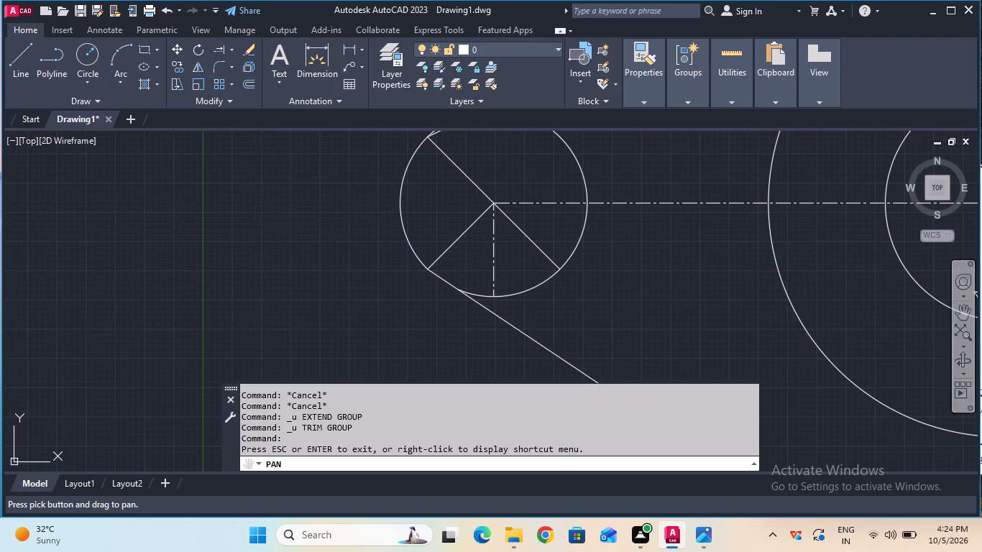
pyautogui.moveTo(772, 198); pyautogui.dragTo(768, 322)
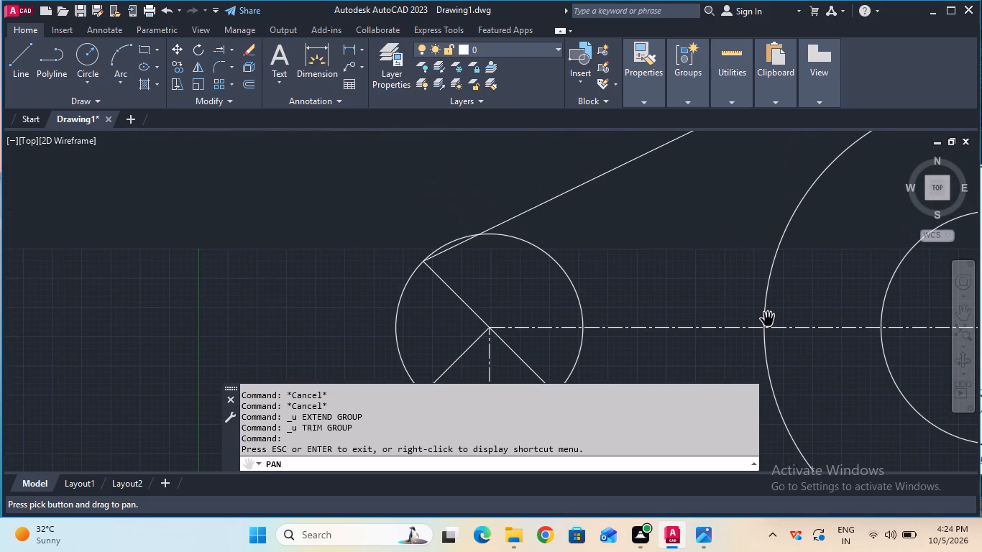
pyautogui.press('Escape')
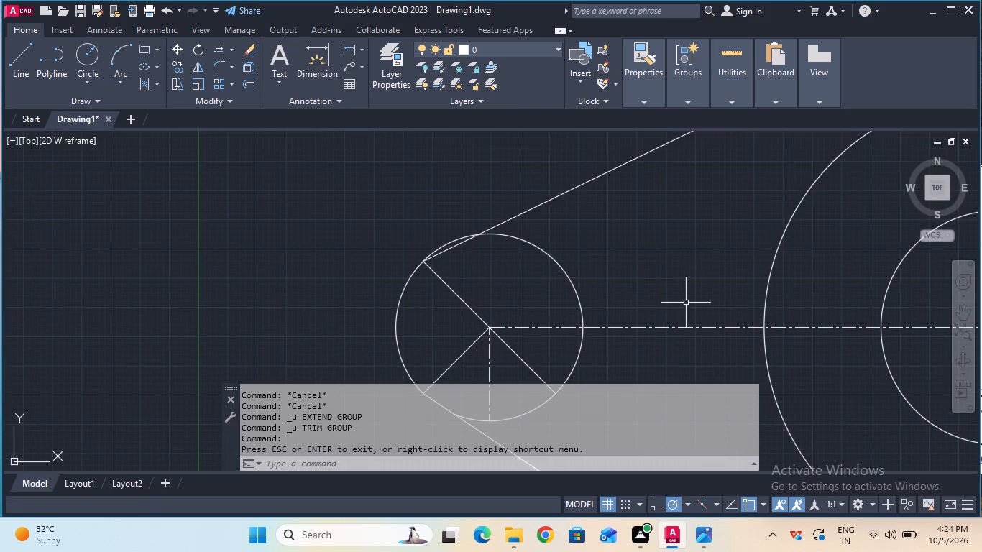
pyautogui.click(232, 47)
pyautogui.click(241, 75)
pyautogui.click(565, 271)
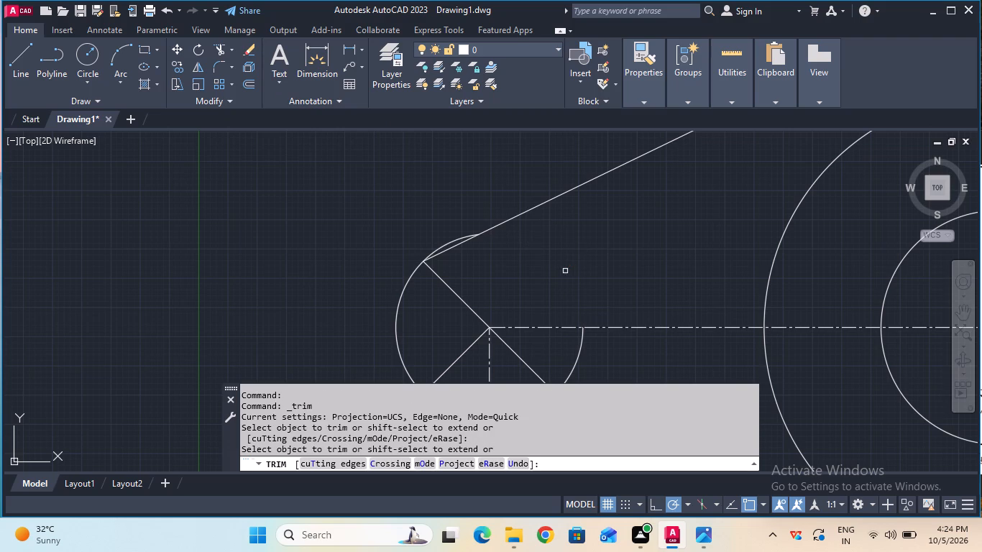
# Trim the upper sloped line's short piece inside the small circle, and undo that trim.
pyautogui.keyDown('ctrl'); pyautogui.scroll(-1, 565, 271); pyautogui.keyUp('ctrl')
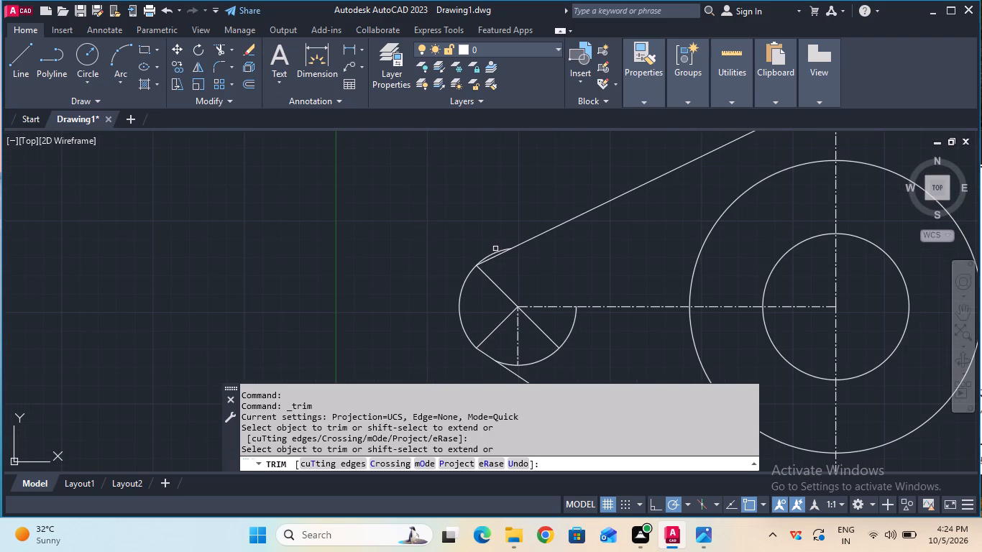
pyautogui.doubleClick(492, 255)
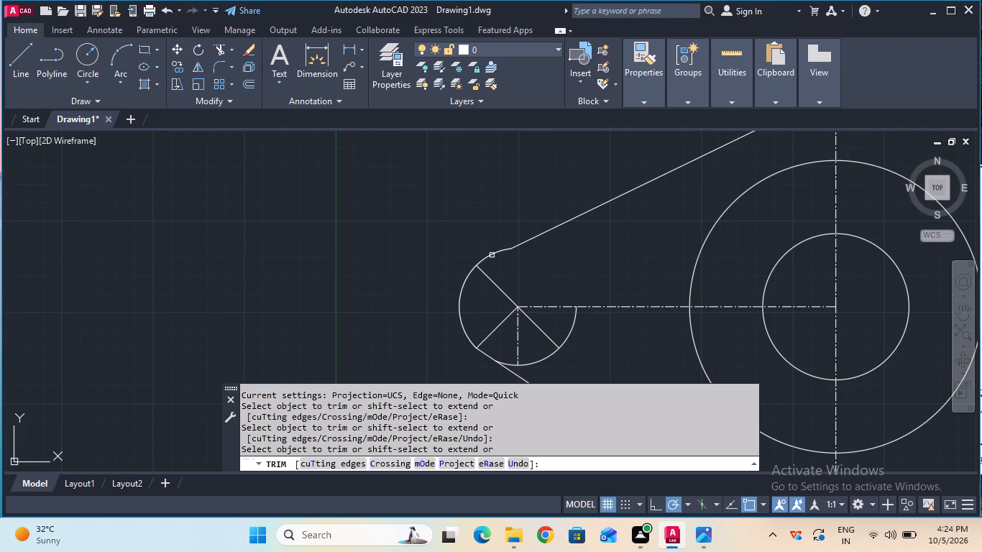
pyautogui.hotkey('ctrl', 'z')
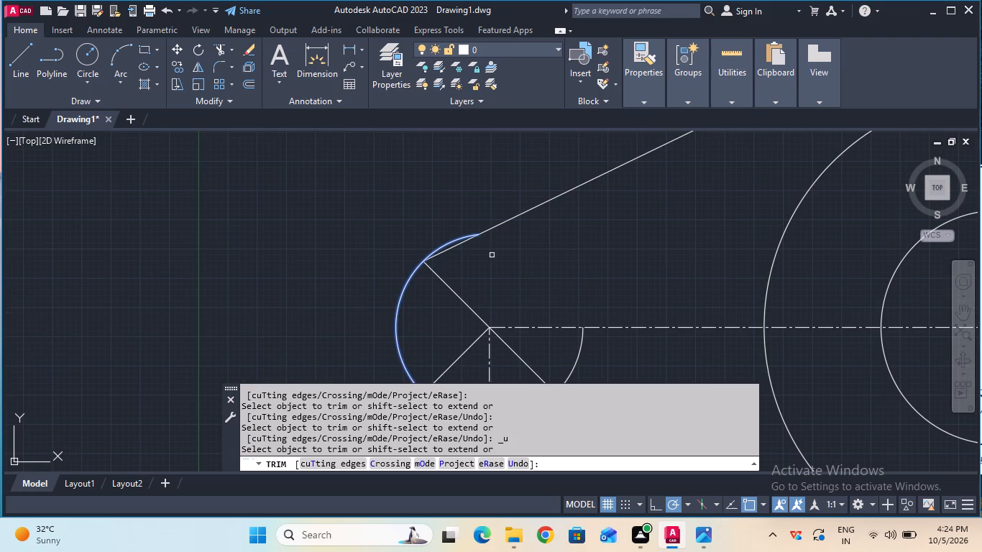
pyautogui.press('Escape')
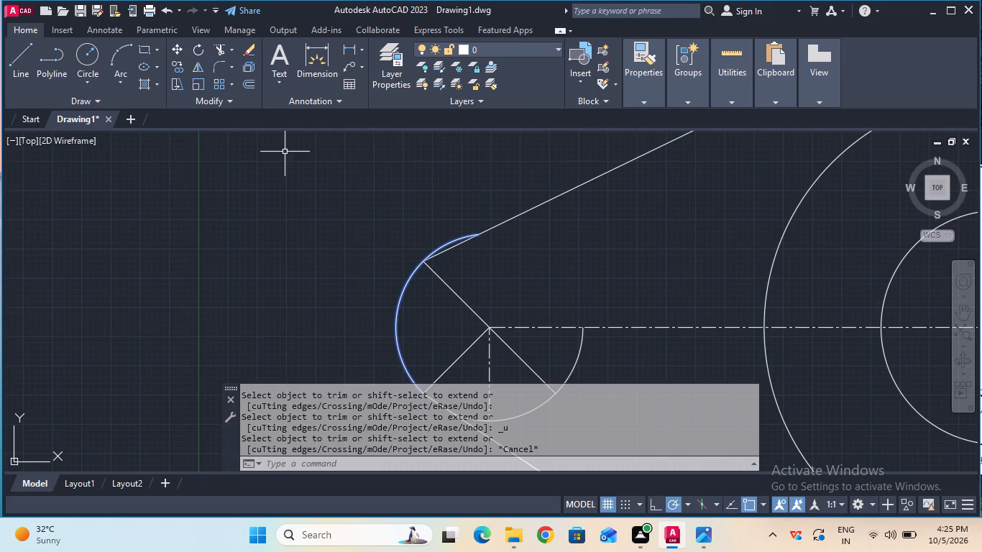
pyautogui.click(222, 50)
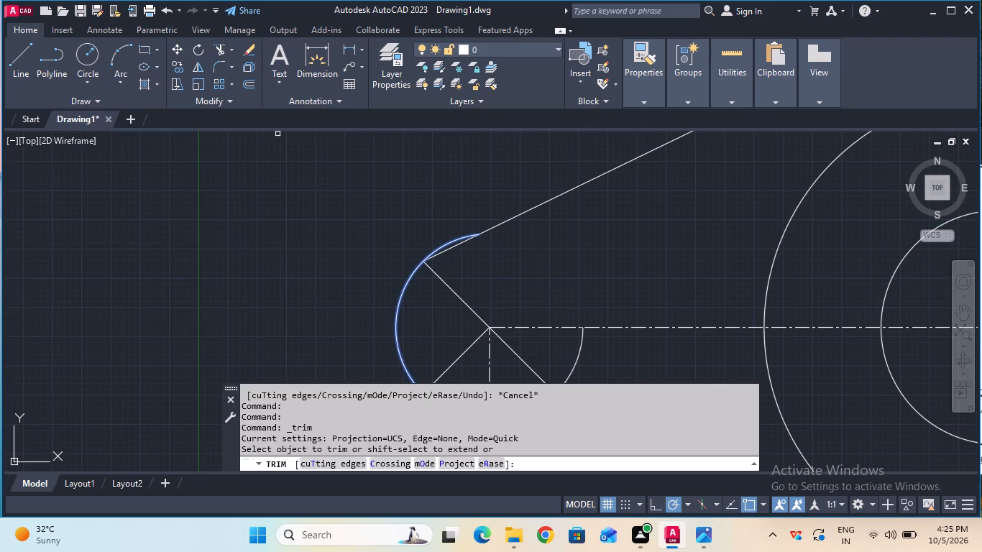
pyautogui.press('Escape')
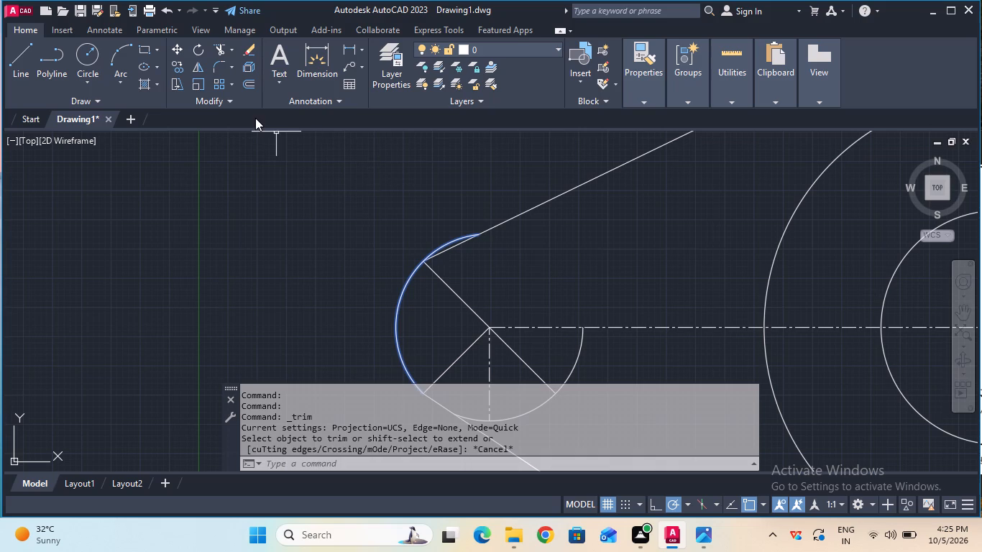
# Trim the small circle's arc between the horizontal centreline and the lower-right radial line, and its short arc above the upper sloped line.
pyautogui.click(219, 52)
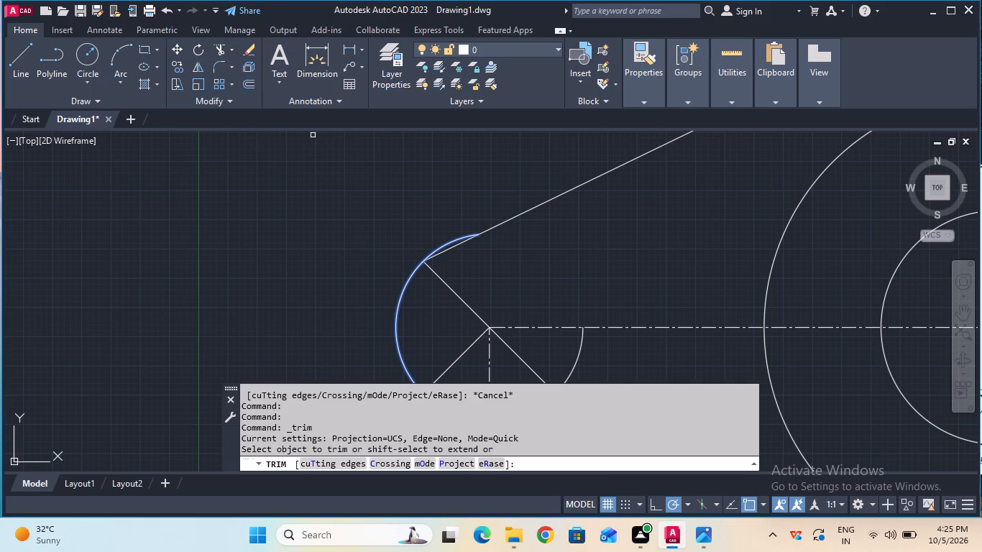
pyautogui.click(579, 358)
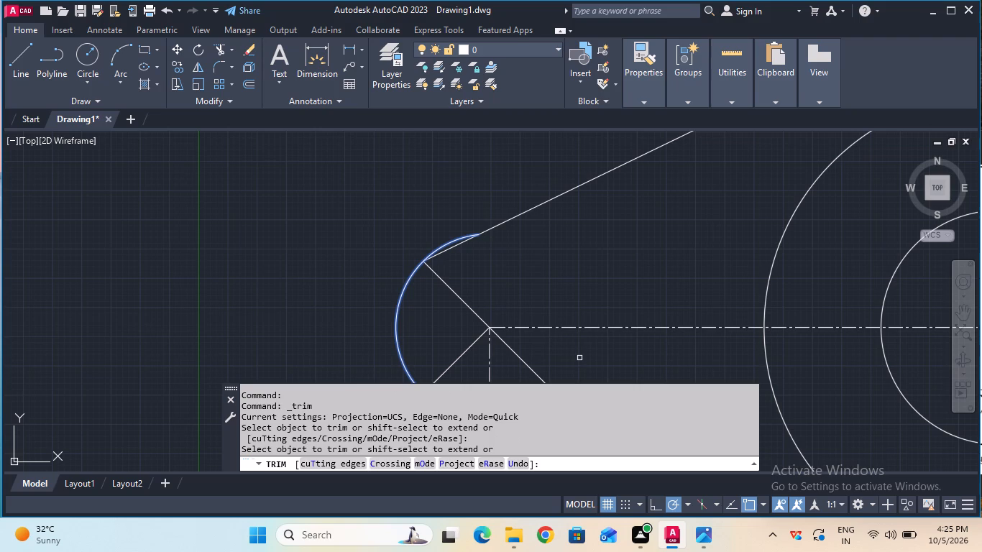
pyautogui.click(451, 241)
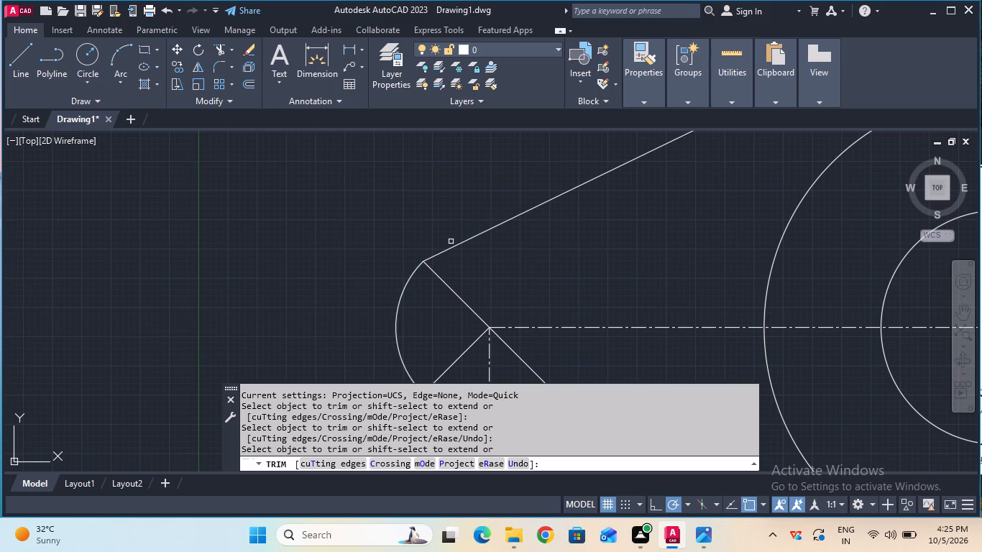
pyautogui.press('Escape')
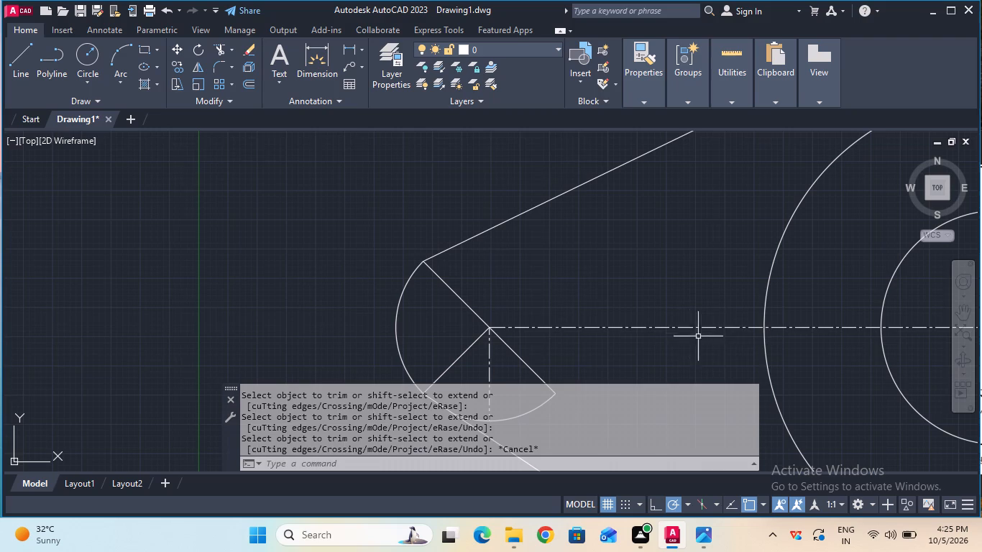
# Remove the vertical centreline segment below the small circle's centre with Trim.
pyautogui.doubleClick(962, 316)
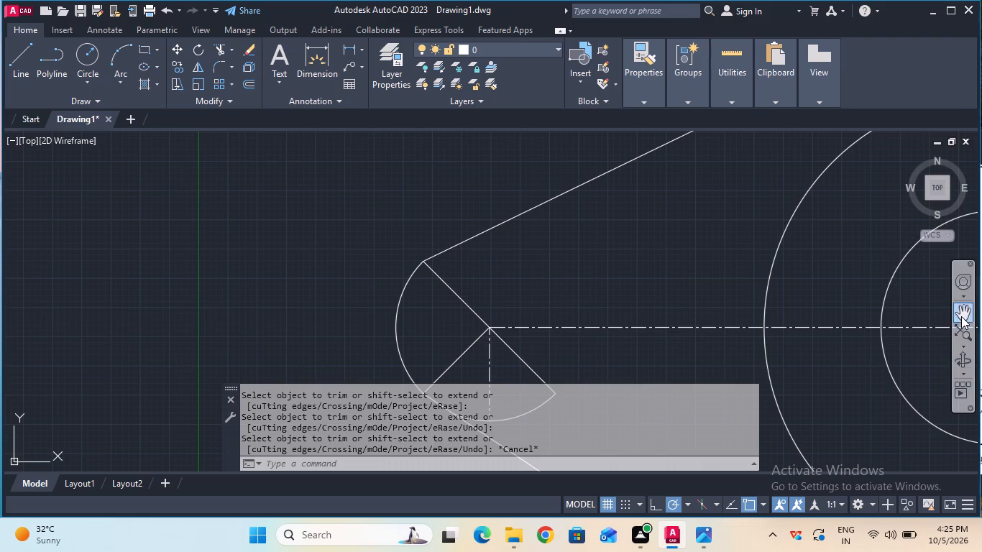
pyautogui.moveTo(809, 322); pyautogui.dragTo(812, 262)
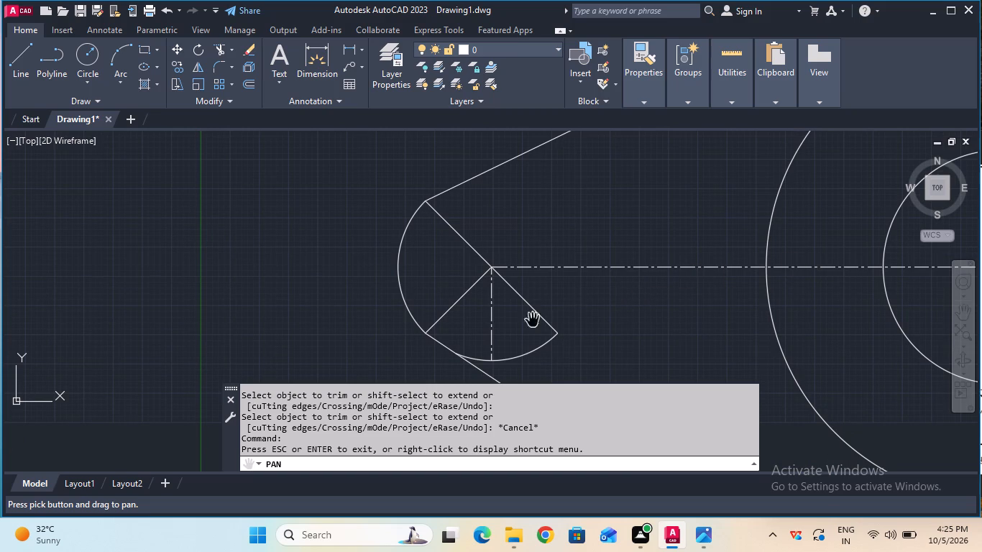
pyautogui.press('Escape')
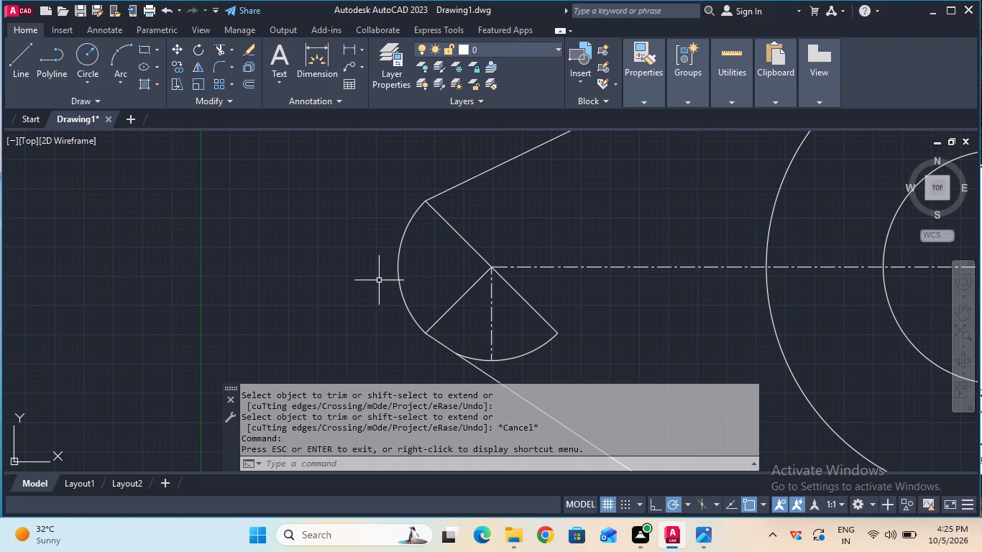
pyautogui.click(216, 54)
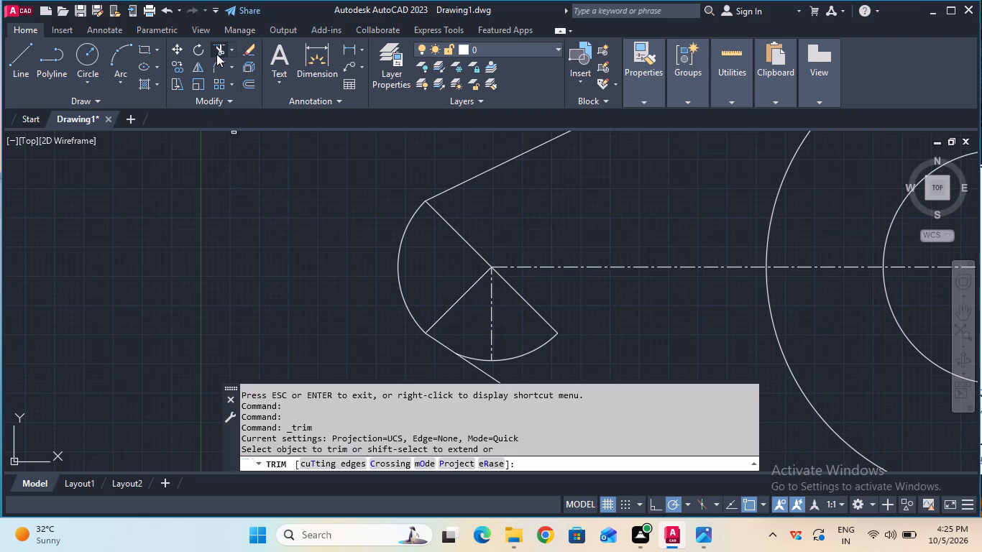
pyautogui.click(492, 303)
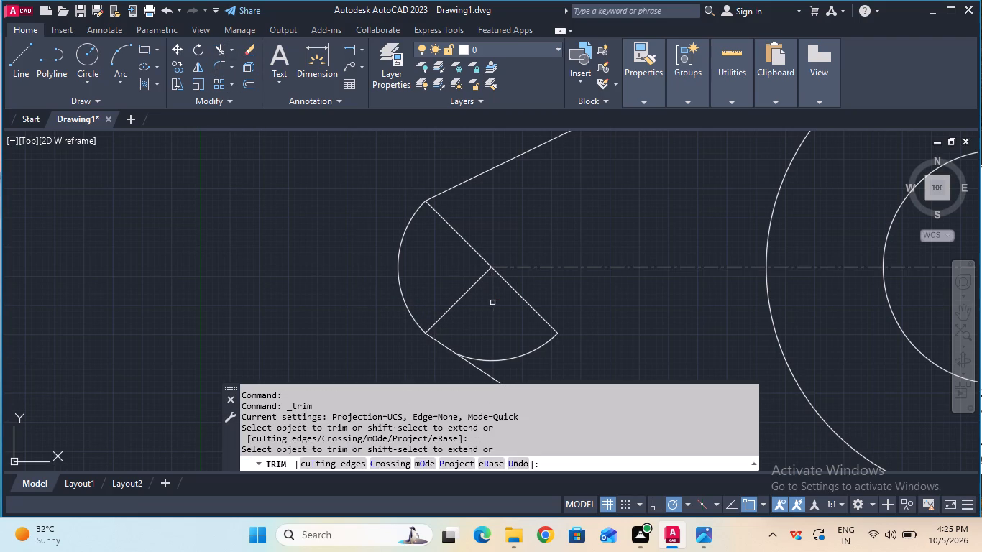
# Trim away the small circle's remaining lower arc and the three radial lines at its centre, leaving only the lever's rounded end.
pyautogui.click(511, 359)
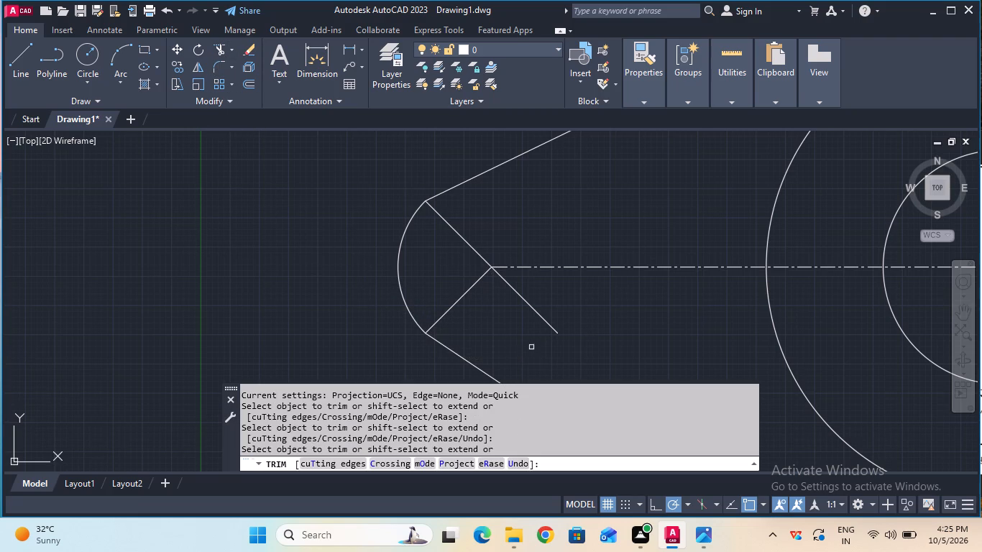
pyautogui.click(549, 322)
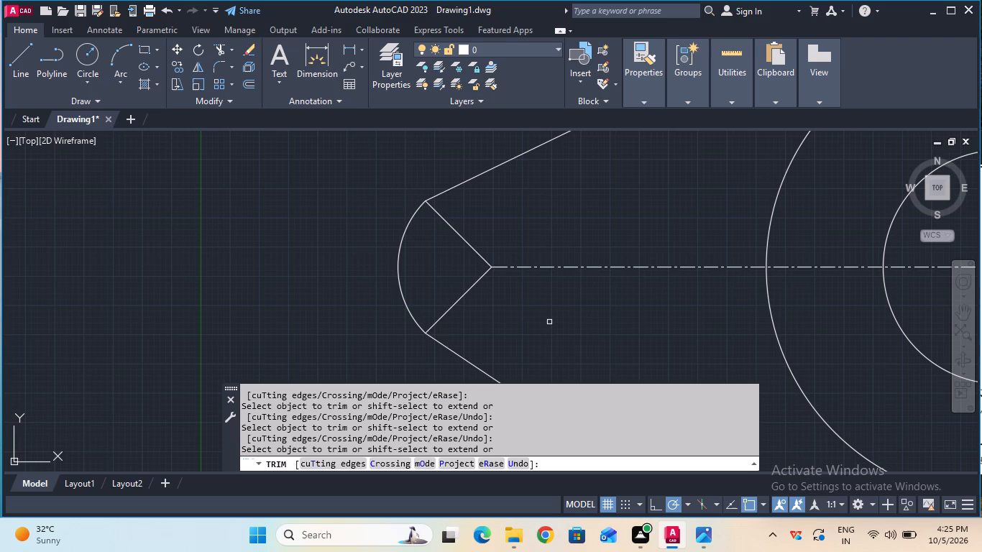
pyautogui.click(474, 288)
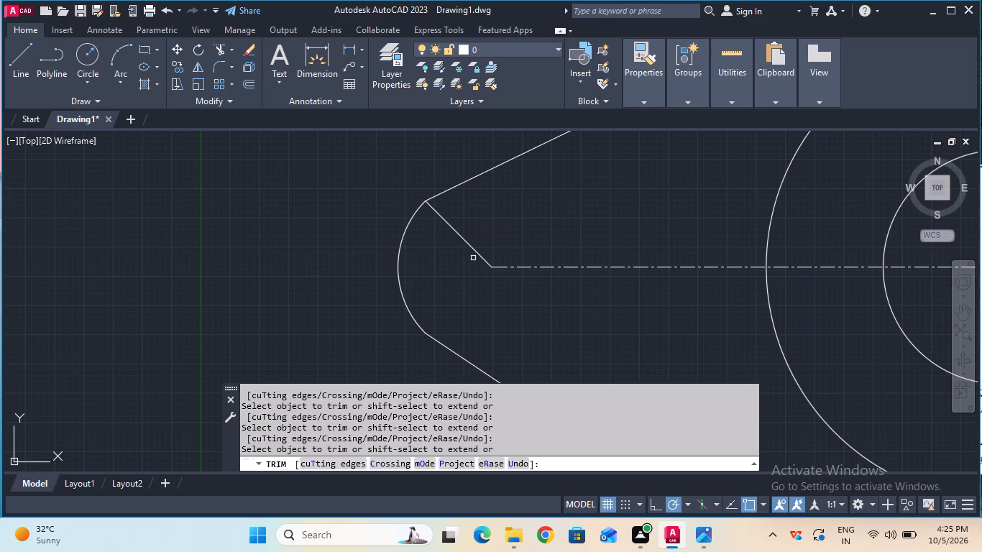
pyautogui.click(476, 253)
pyautogui.press('Escape')
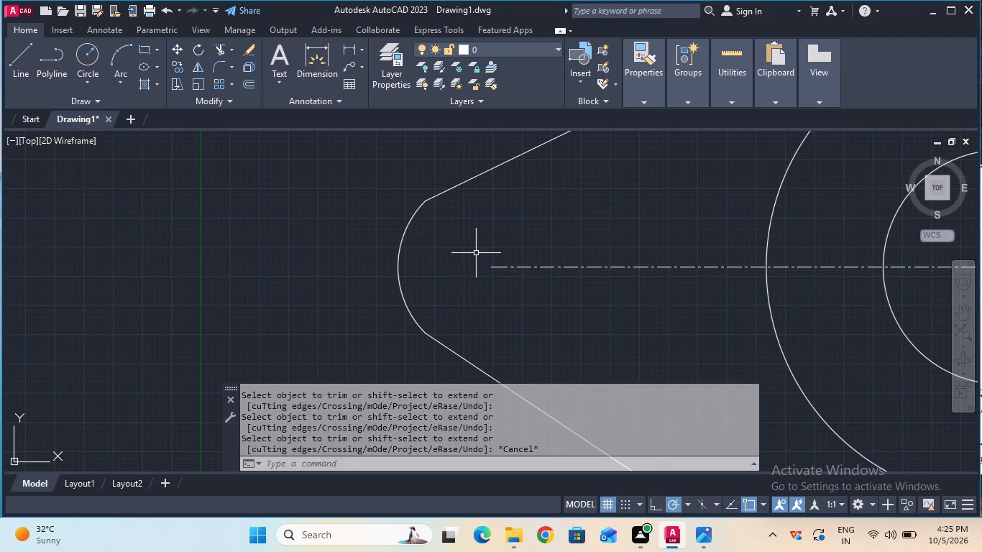
# Set the current linetype to CENTER.
pyautogui.click(358, 53)
pyautogui.click(358, 53)
pyautogui.click(630, 93)
pyautogui.click(698, 151)
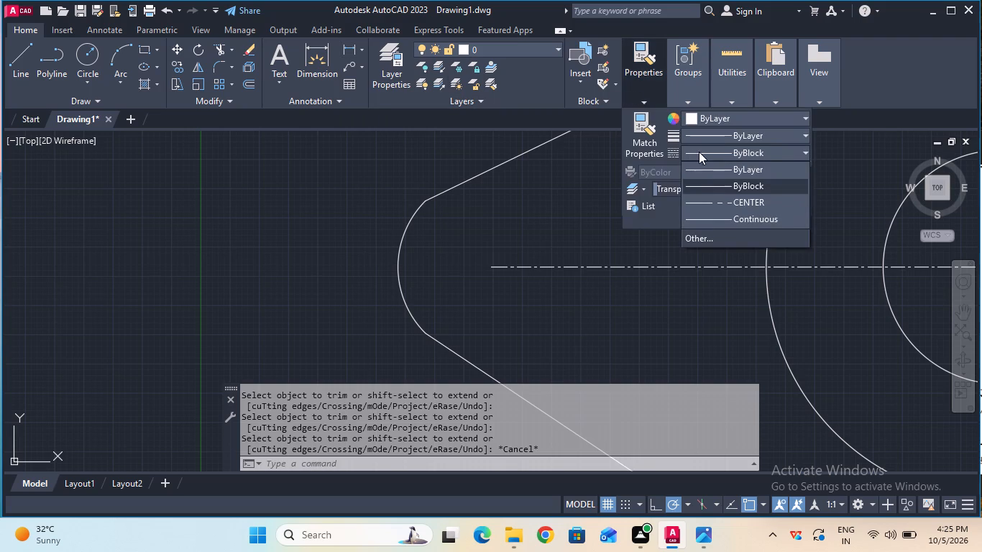
pyautogui.click(718, 200)
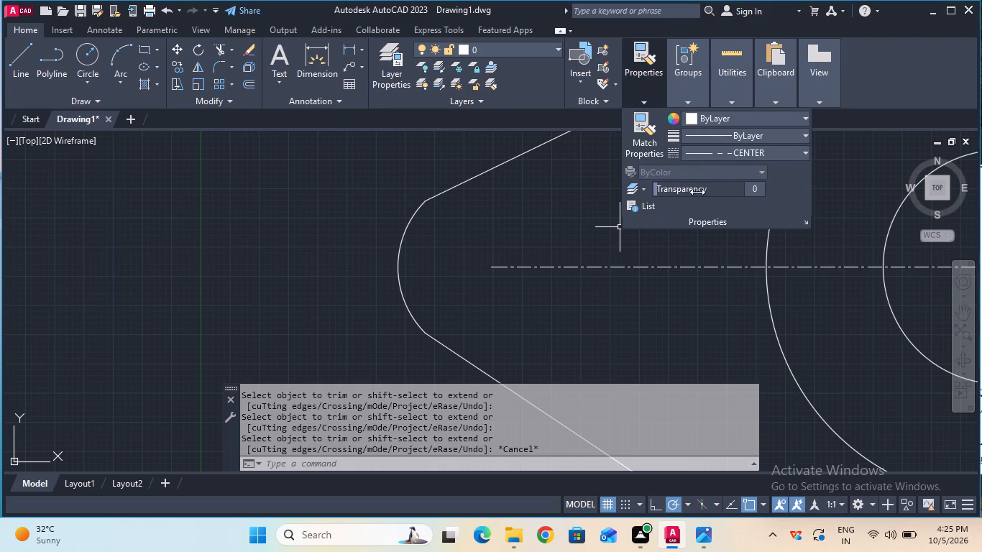
# Extend the horizontal centreline to the arc of the lever's rounded end.
pyautogui.click(715, 150)
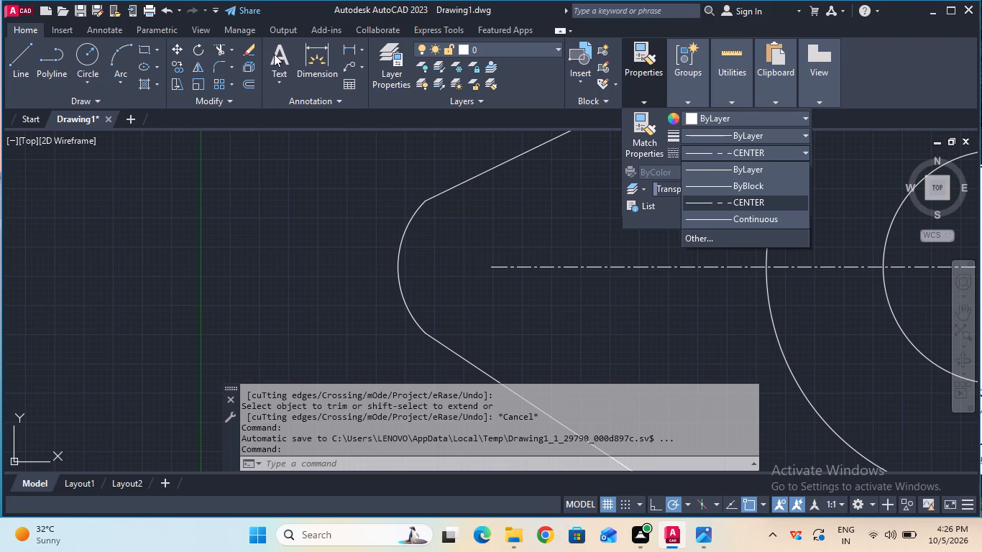
pyautogui.click(234, 49)
pyautogui.click(234, 49)
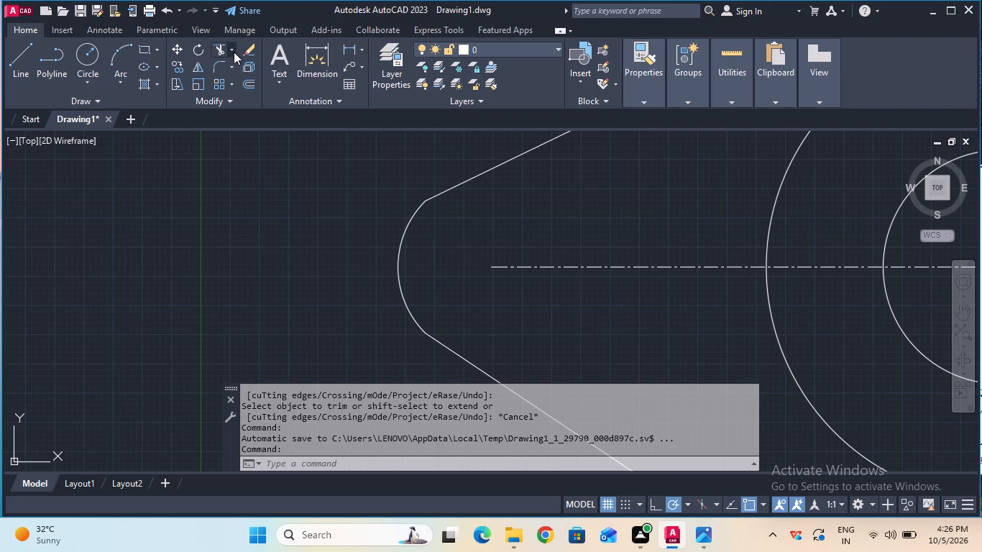
pyautogui.click(253, 96)
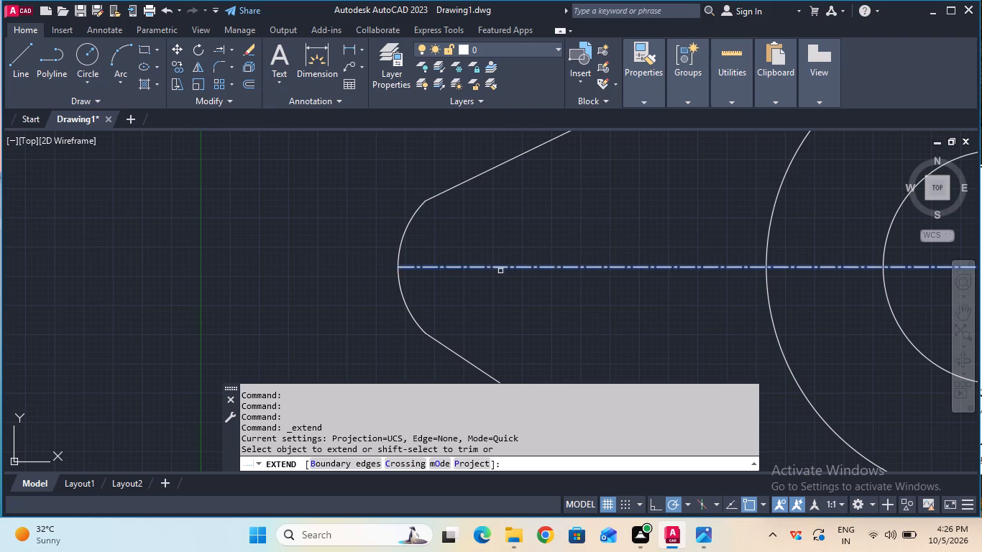
pyautogui.click(501, 267)
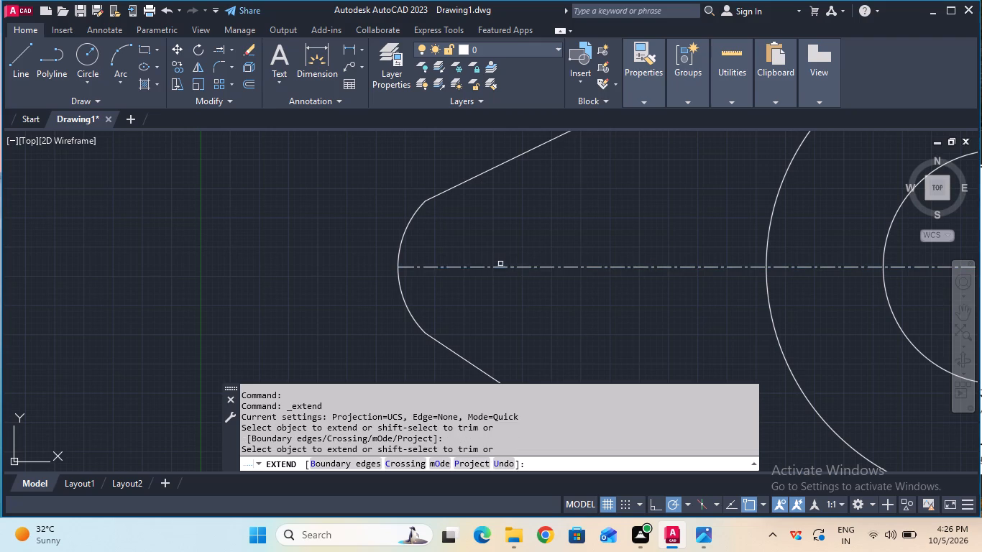
pyautogui.press('Escape')
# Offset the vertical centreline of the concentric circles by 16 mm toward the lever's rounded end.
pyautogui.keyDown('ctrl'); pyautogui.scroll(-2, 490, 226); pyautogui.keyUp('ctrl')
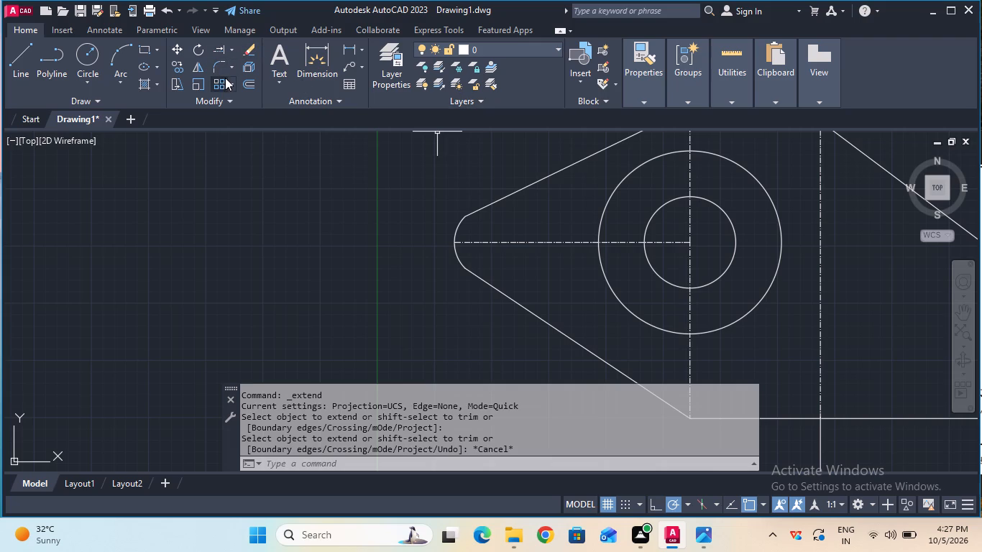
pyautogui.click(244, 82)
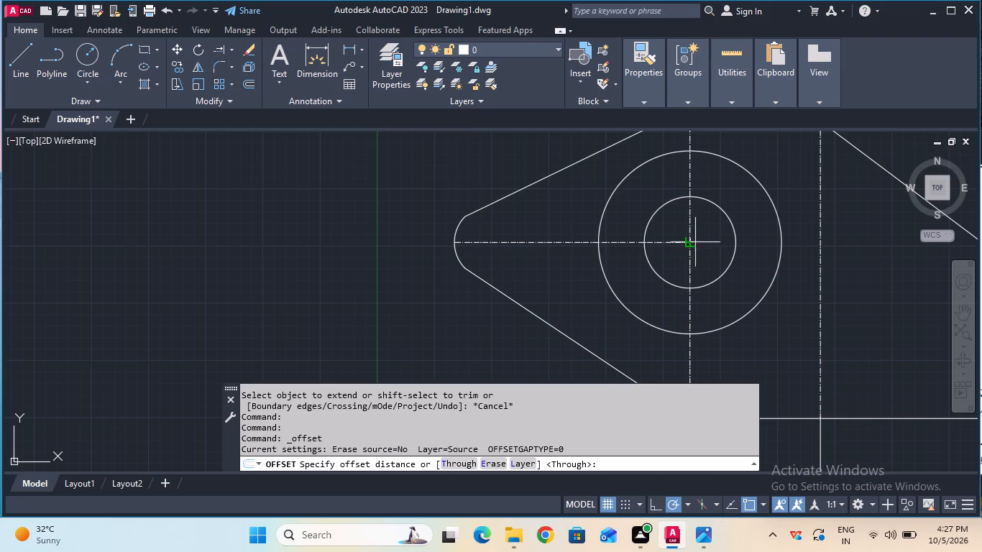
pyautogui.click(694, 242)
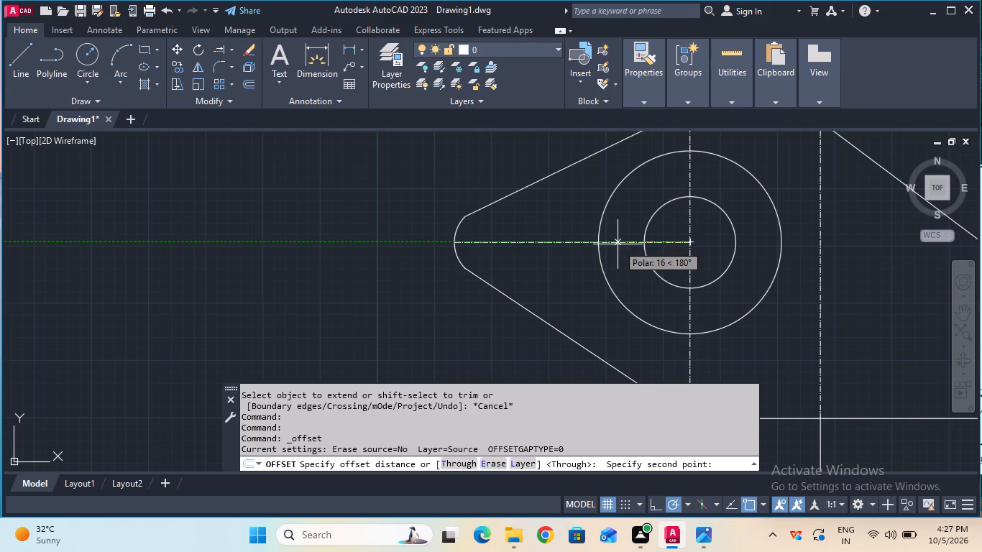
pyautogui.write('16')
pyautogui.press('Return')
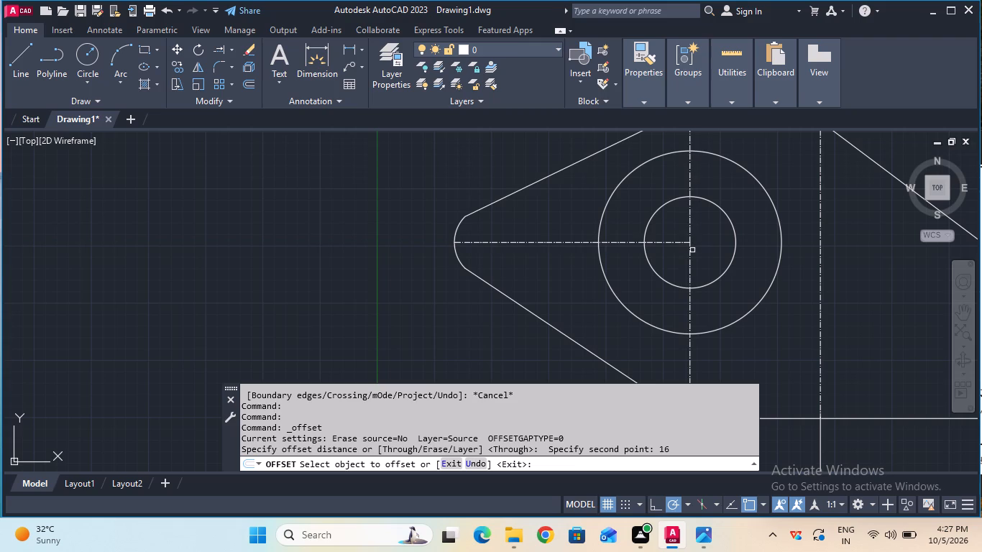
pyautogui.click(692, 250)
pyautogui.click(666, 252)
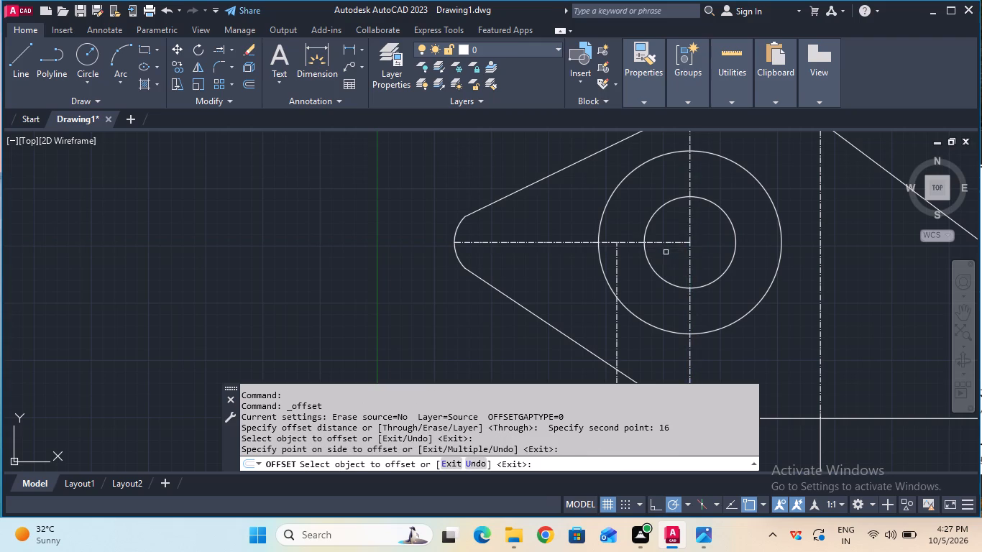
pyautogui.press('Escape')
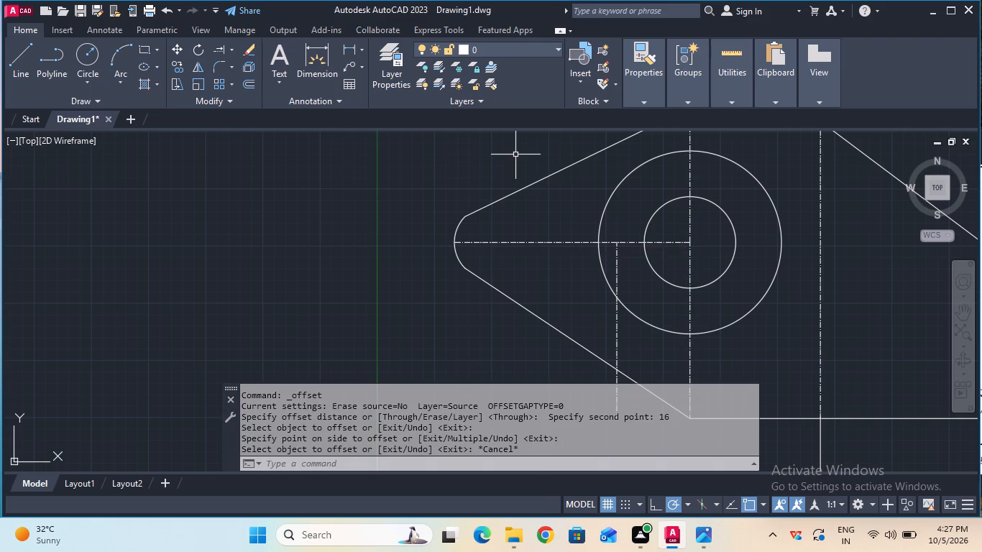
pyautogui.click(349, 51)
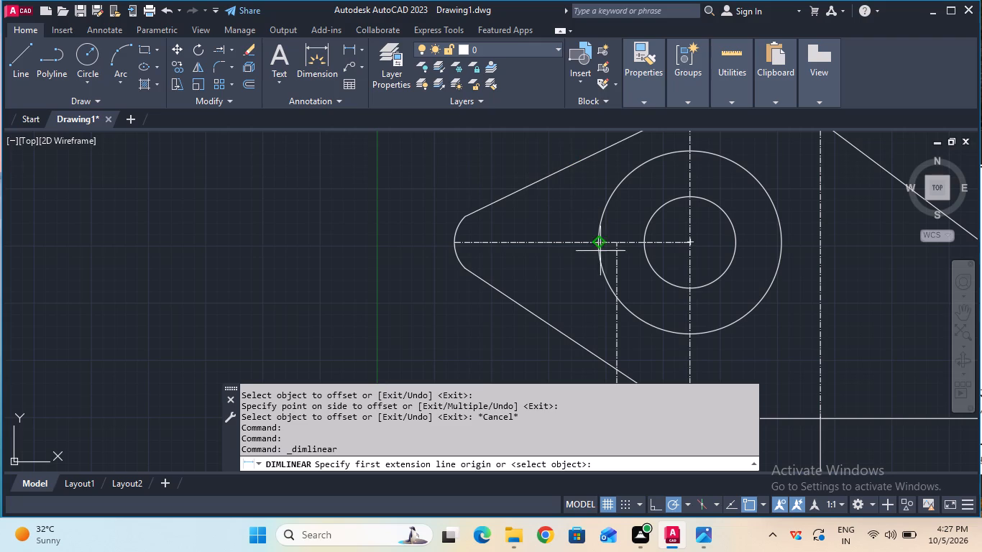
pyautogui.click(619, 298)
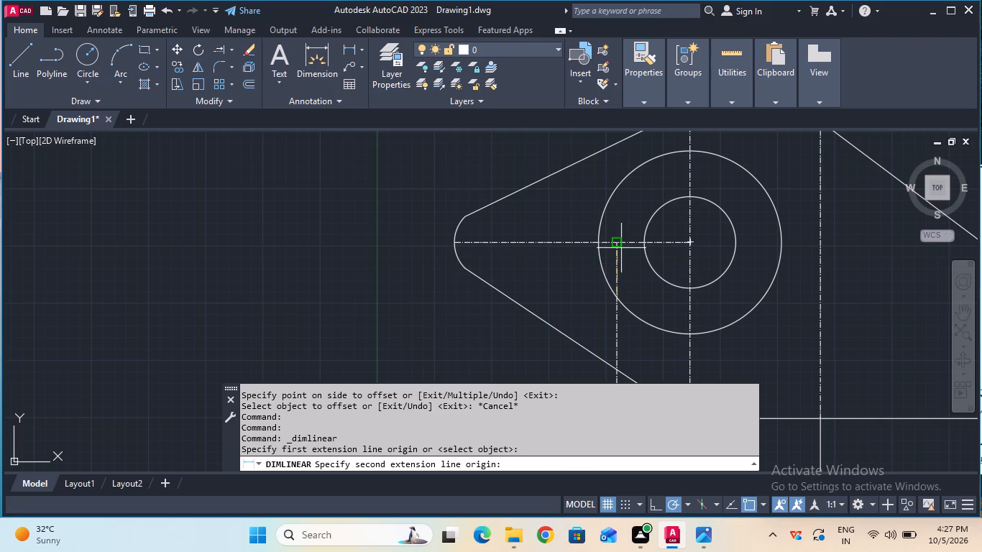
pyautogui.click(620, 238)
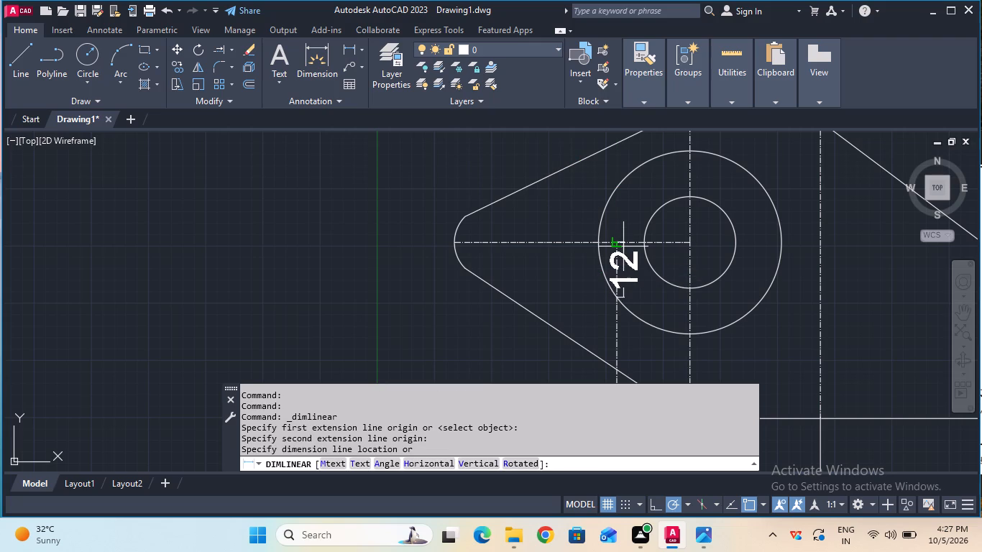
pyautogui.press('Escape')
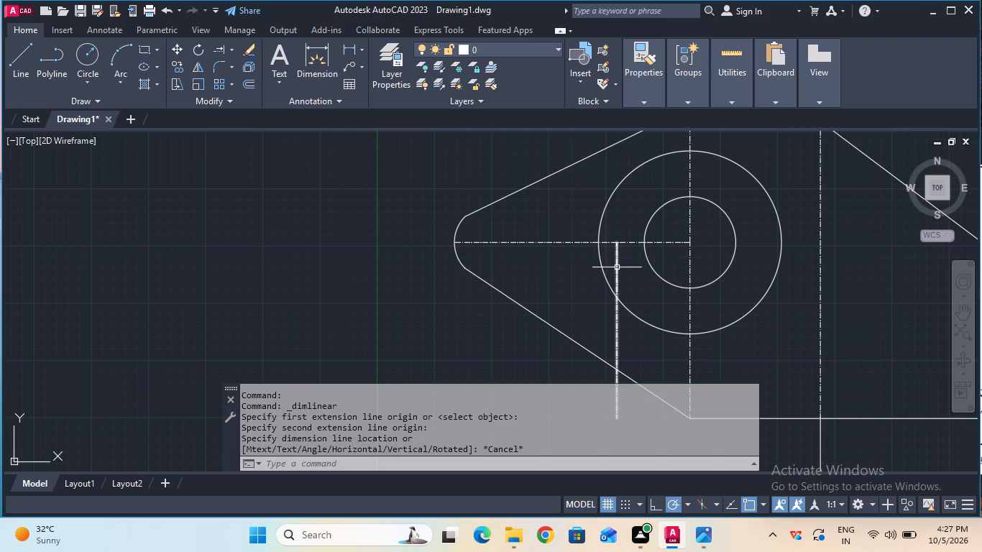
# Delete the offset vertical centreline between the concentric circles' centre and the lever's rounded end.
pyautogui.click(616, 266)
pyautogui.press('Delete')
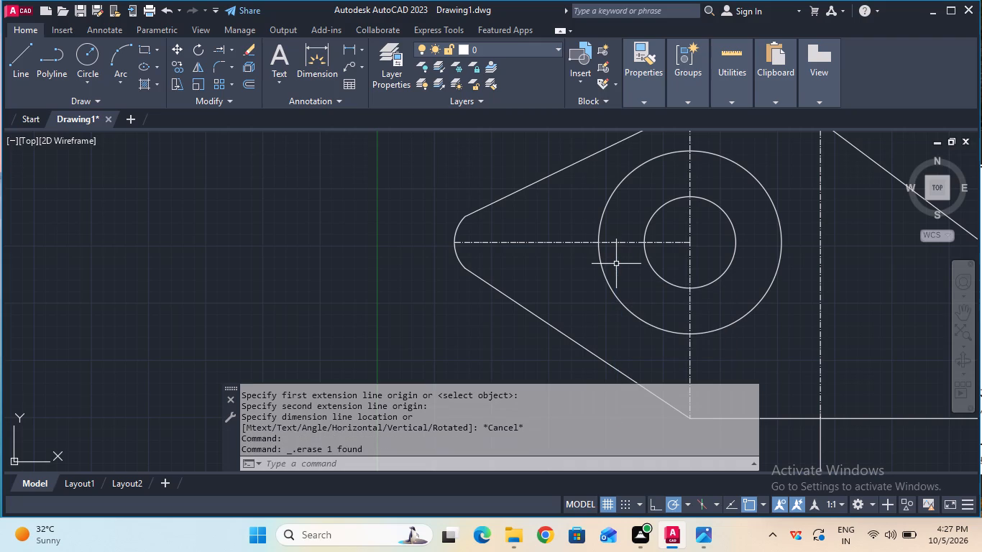
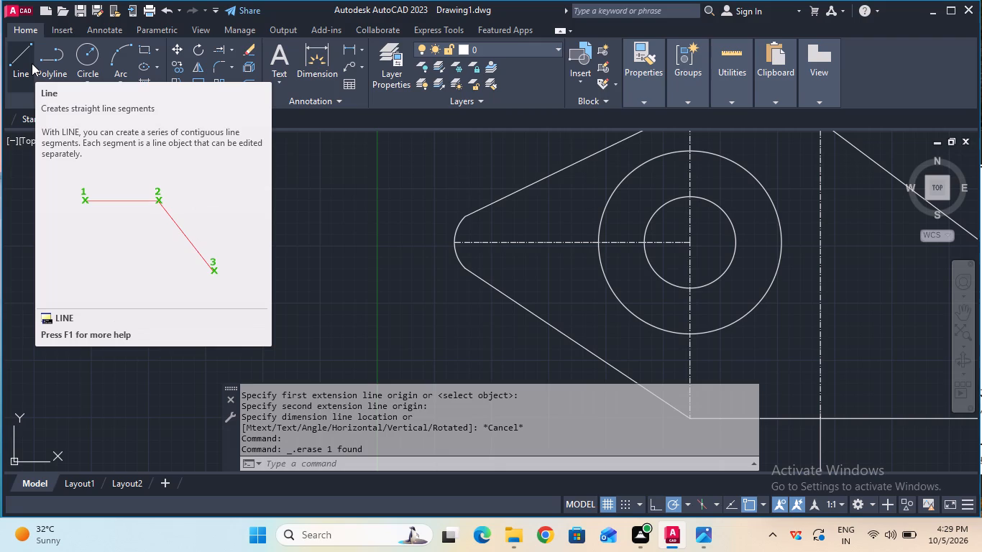
# Draw an 18.5 mm vertical centreline downward from the horizontal centreline, between the lever's rounded end and the outer concentric circle.
pyautogui.doubleClick(27, 63)
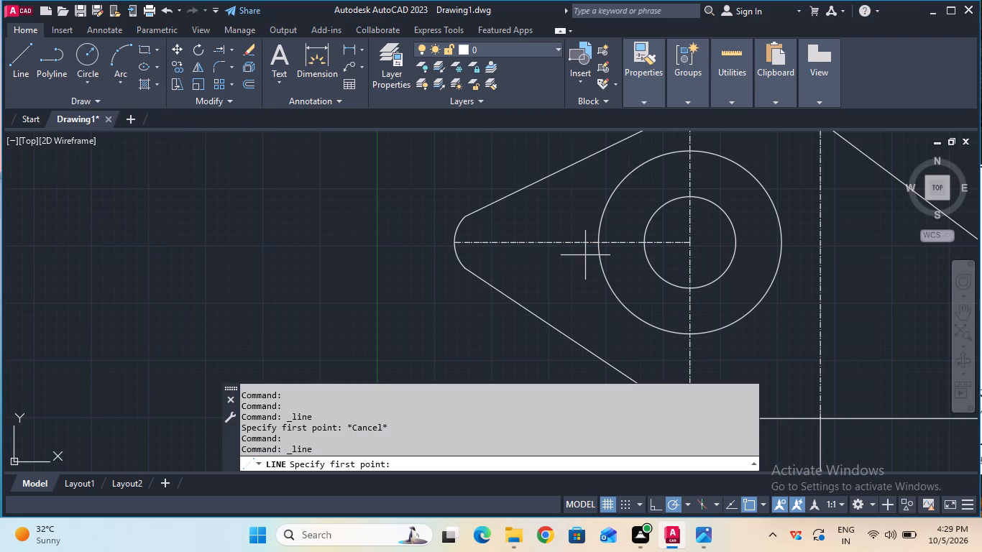
pyautogui.click(572, 244)
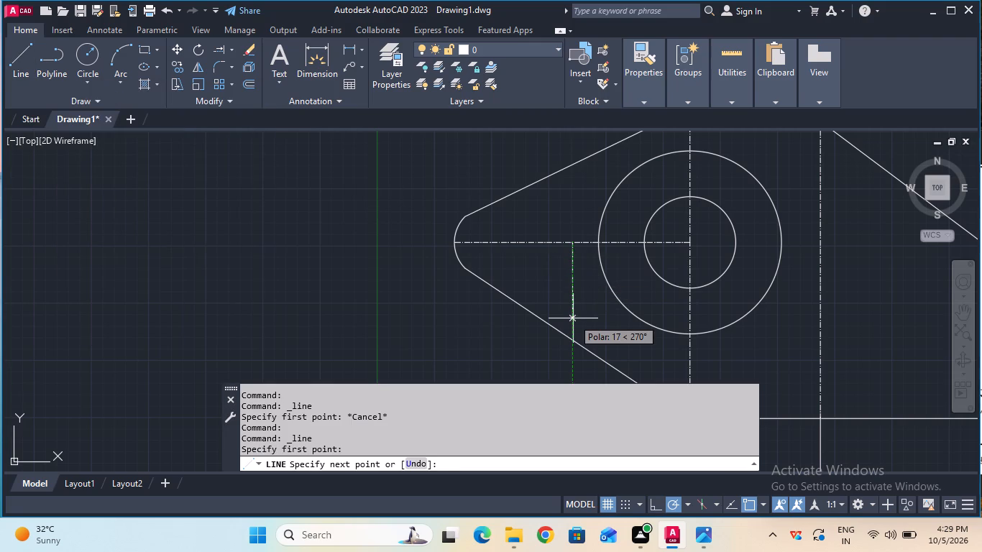
pyautogui.press('1')
pyautogui.write('8.5')
pyautogui.press('Return')
pyautogui.press('Escape')
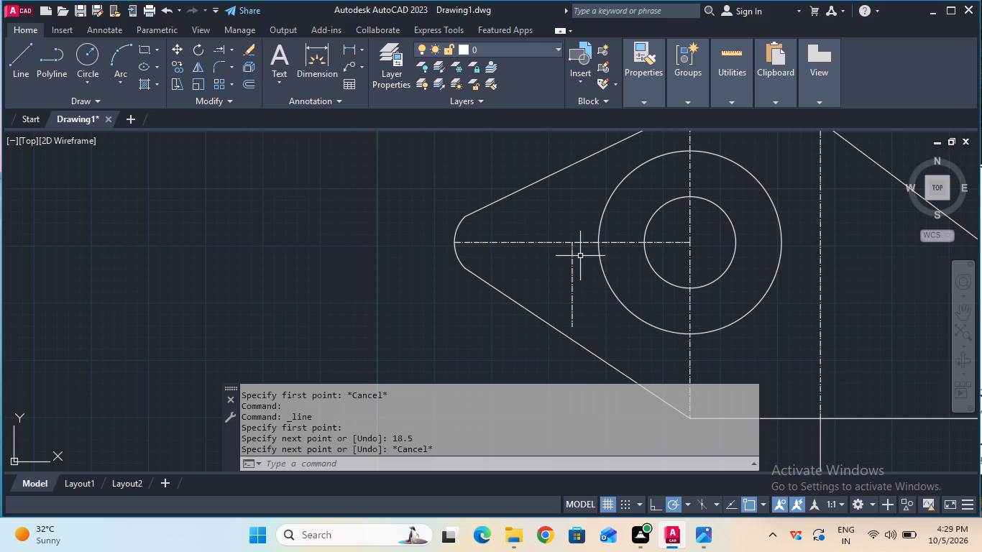
# Move the short vertical centreline about 9 mm along the horizontal centreline toward the concentric circles' centre.
pyautogui.click(180, 47)
pyautogui.click(572, 260)
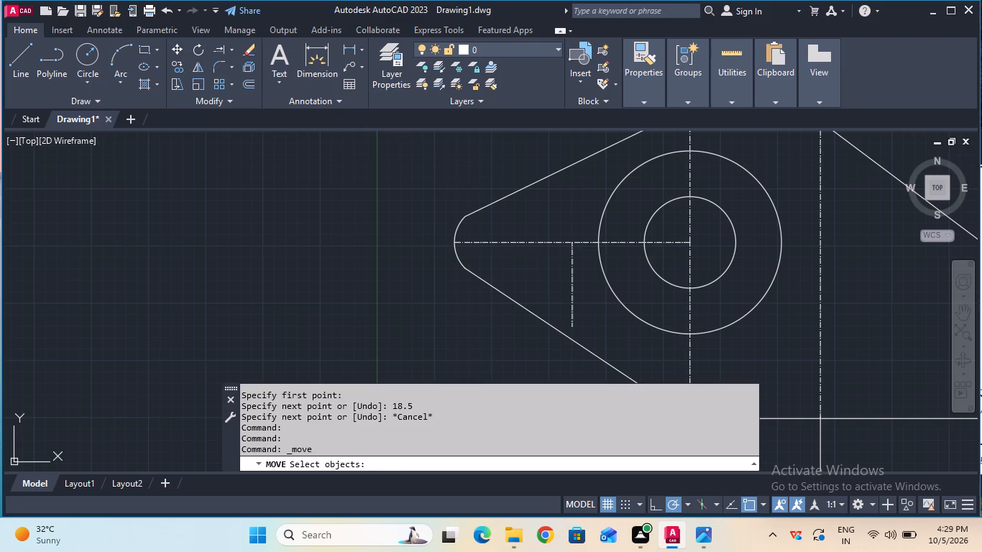
pyautogui.press('Return')
pyautogui.click(571, 244)
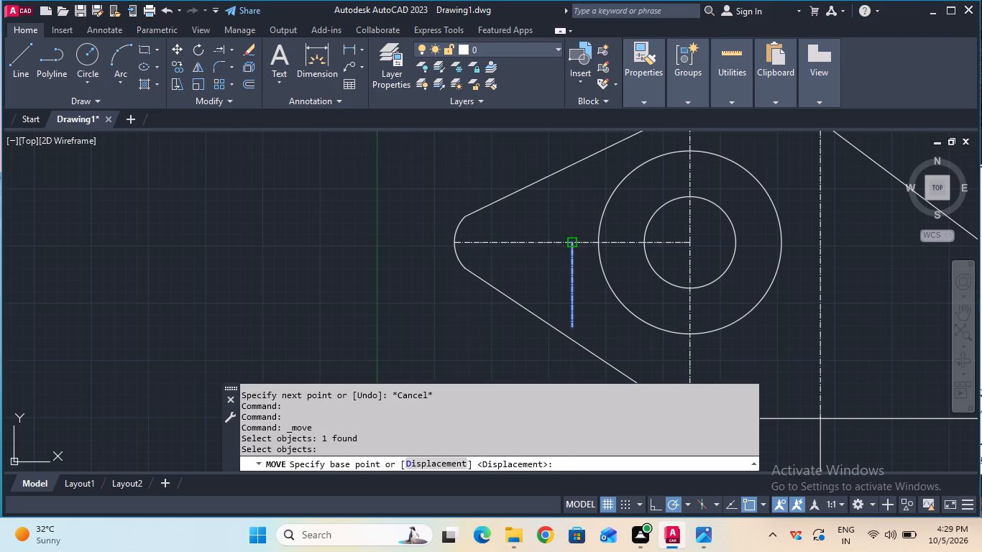
pyautogui.click(614, 241)
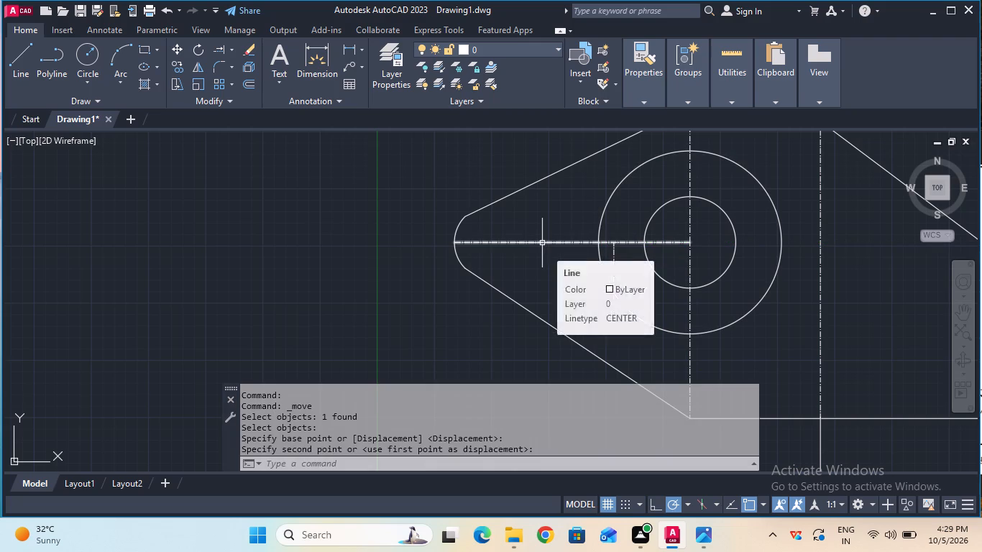
# Draw an 18.5 mm centreline upward from the upper end of the moved vertical centreline.
pyautogui.click(22, 57)
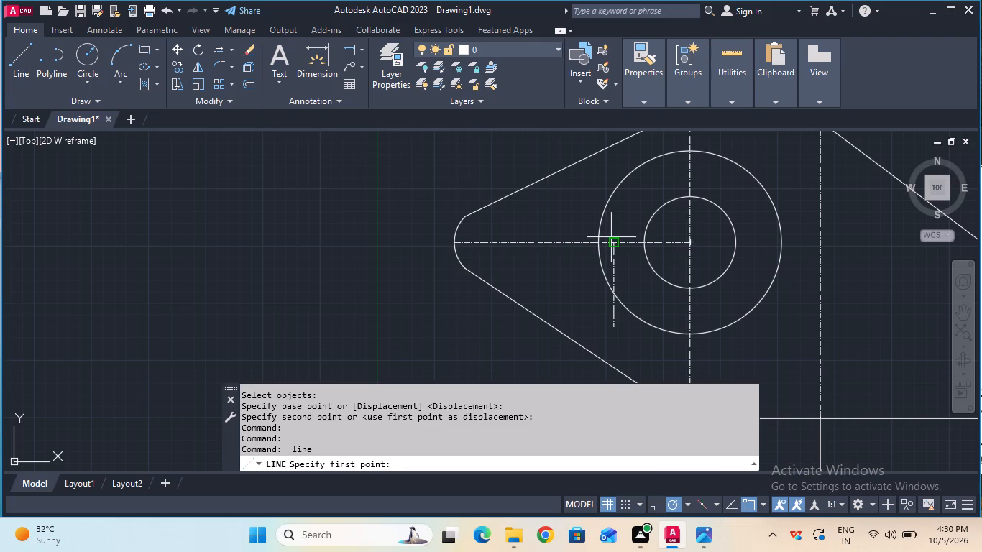
pyautogui.click(617, 241)
pyautogui.write('18.5')
pyautogui.press('Return')
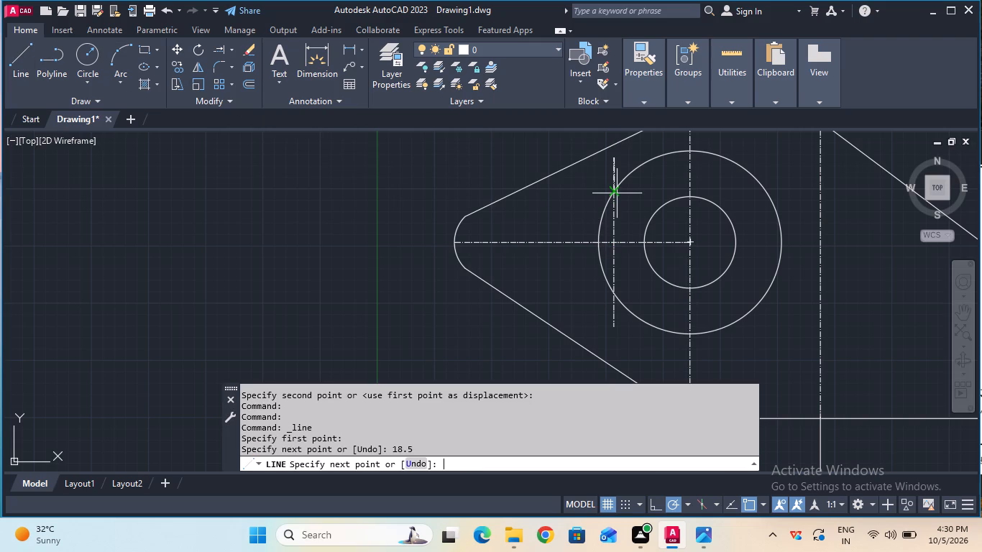
pyautogui.press('Escape')
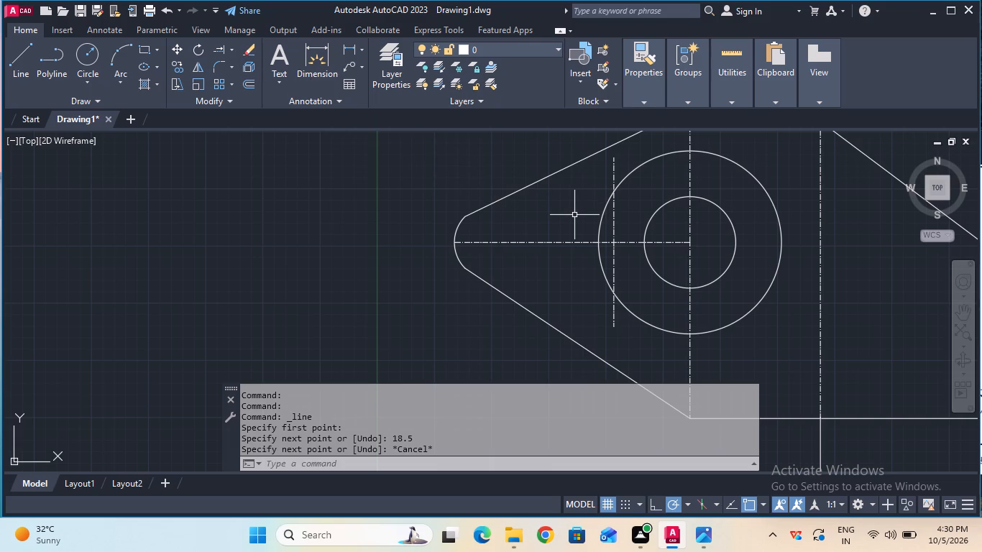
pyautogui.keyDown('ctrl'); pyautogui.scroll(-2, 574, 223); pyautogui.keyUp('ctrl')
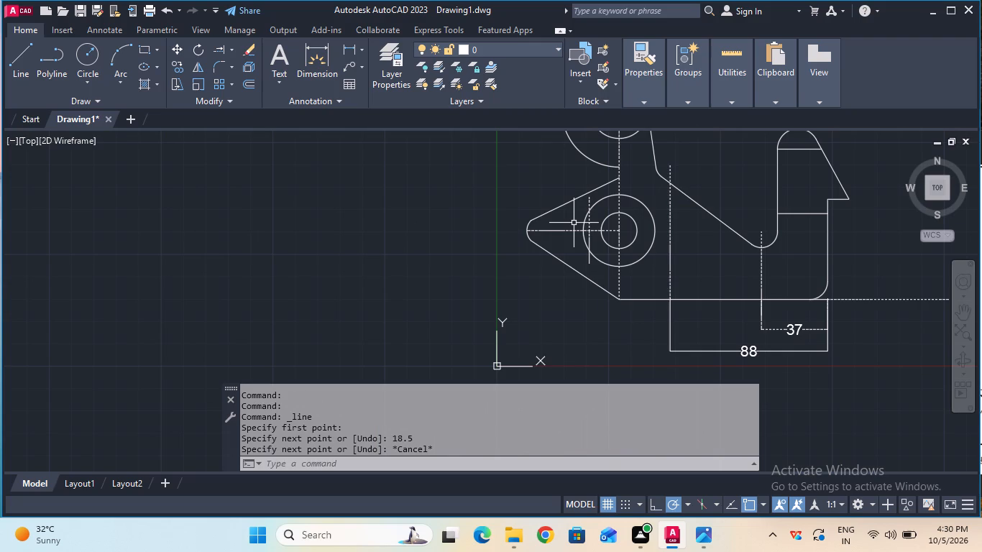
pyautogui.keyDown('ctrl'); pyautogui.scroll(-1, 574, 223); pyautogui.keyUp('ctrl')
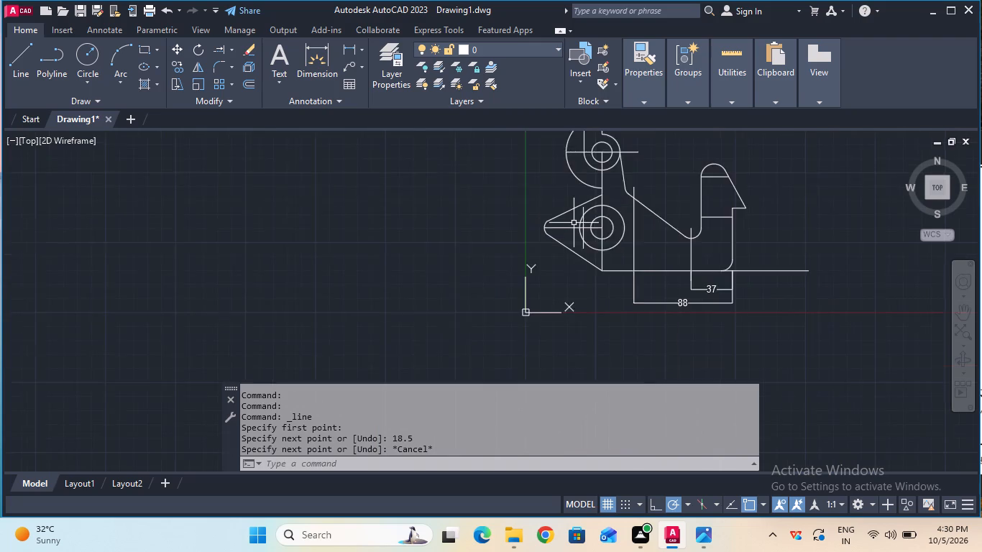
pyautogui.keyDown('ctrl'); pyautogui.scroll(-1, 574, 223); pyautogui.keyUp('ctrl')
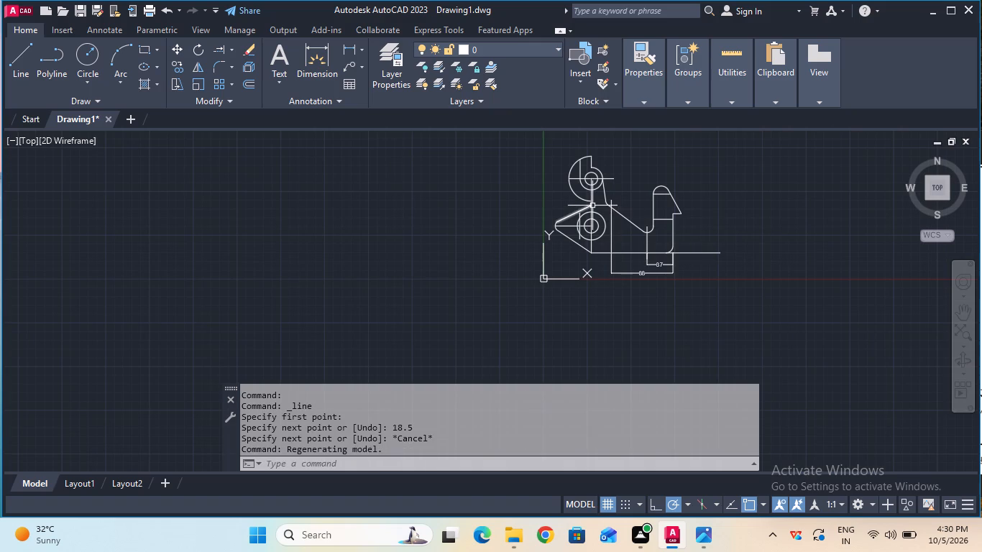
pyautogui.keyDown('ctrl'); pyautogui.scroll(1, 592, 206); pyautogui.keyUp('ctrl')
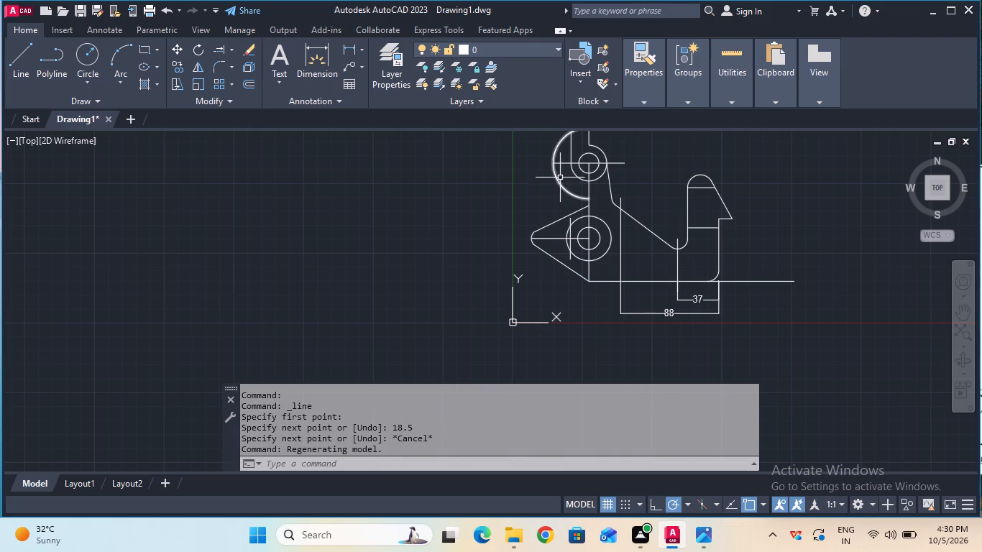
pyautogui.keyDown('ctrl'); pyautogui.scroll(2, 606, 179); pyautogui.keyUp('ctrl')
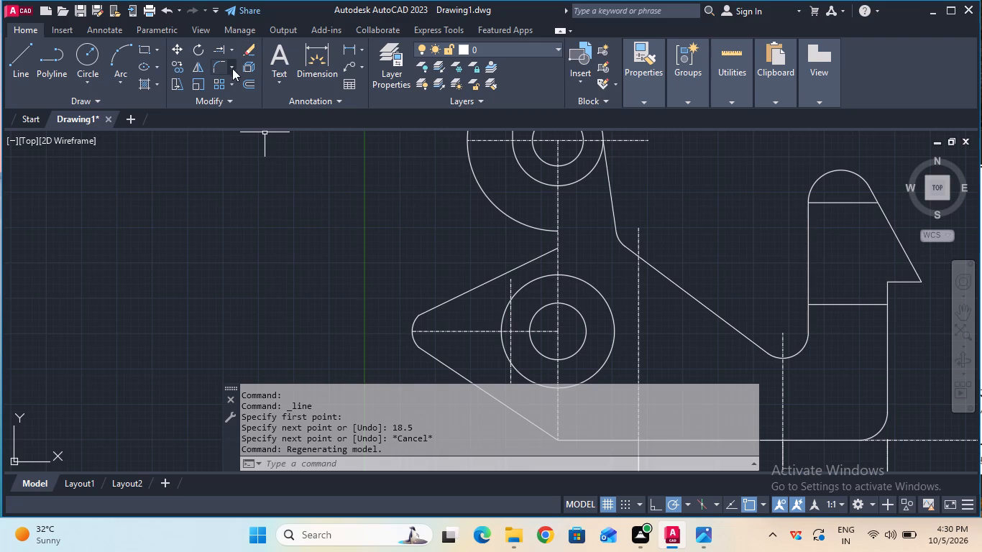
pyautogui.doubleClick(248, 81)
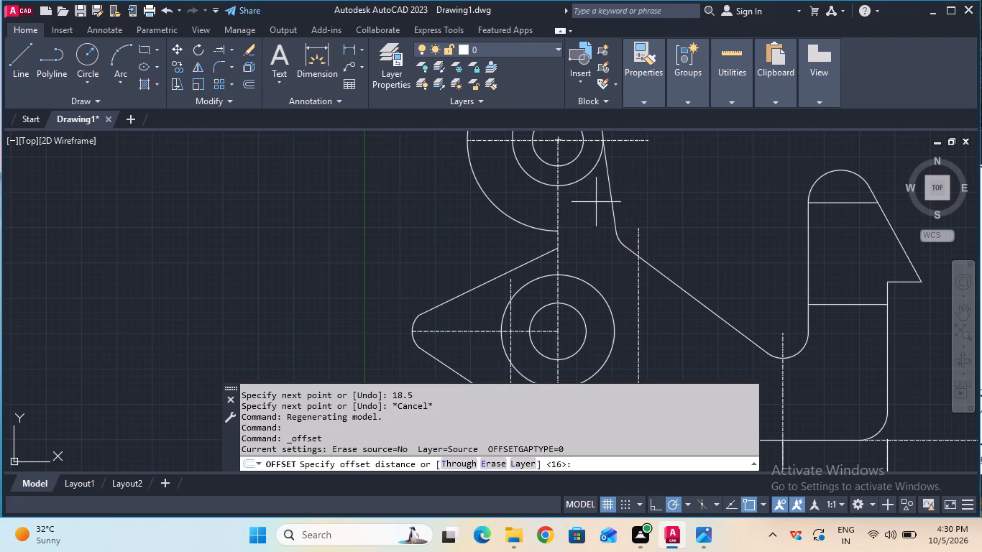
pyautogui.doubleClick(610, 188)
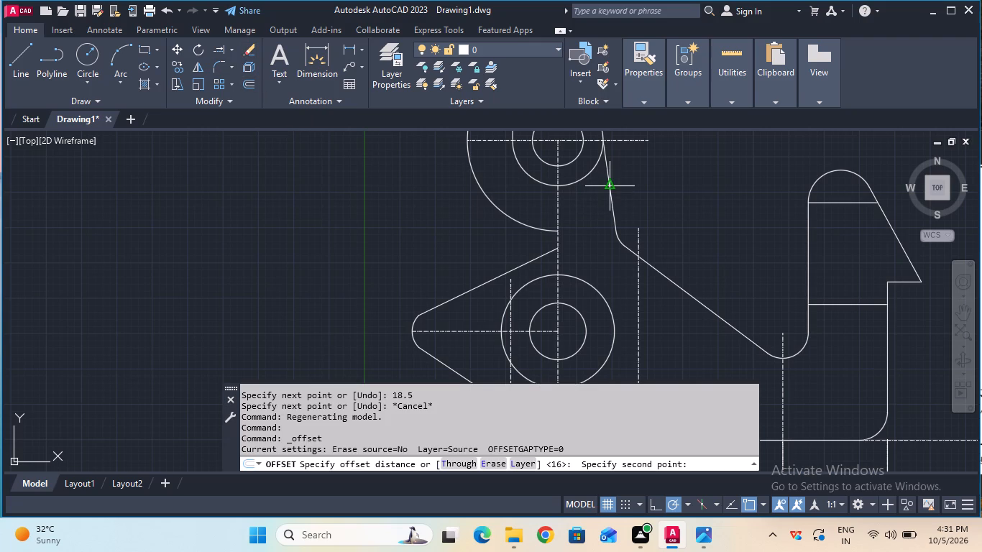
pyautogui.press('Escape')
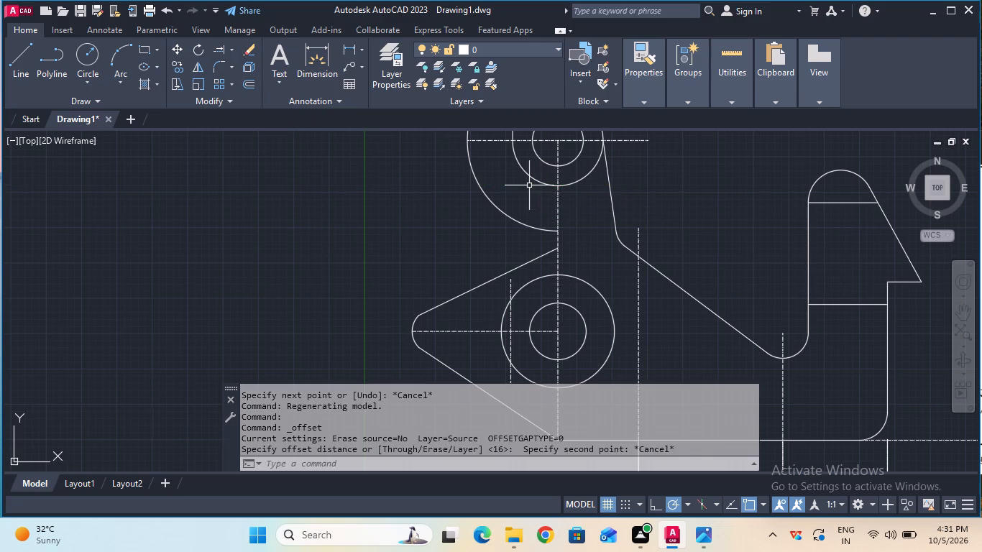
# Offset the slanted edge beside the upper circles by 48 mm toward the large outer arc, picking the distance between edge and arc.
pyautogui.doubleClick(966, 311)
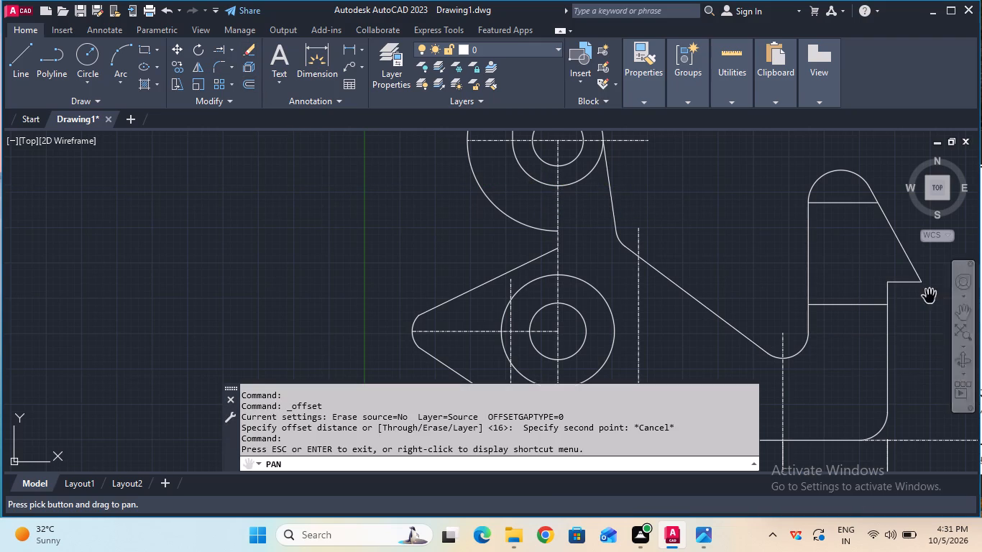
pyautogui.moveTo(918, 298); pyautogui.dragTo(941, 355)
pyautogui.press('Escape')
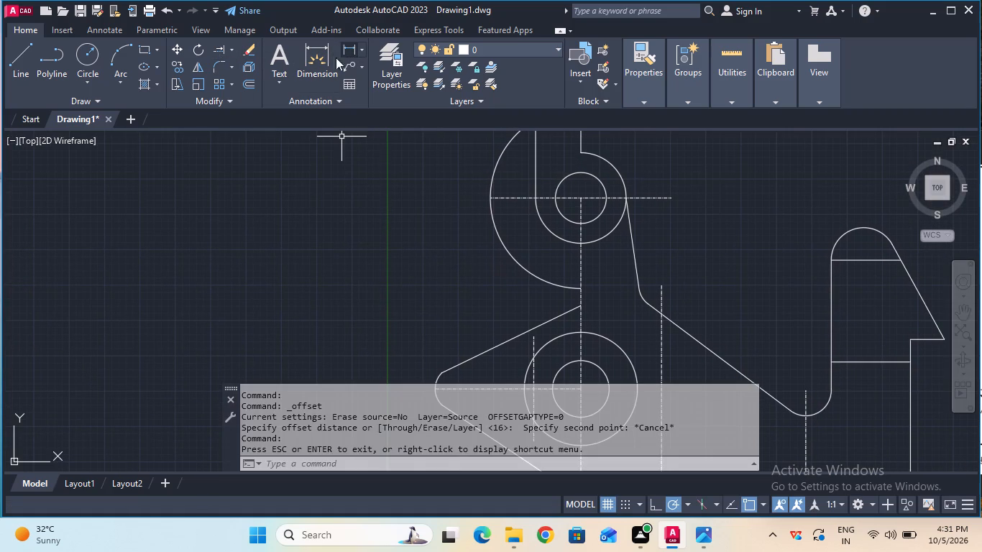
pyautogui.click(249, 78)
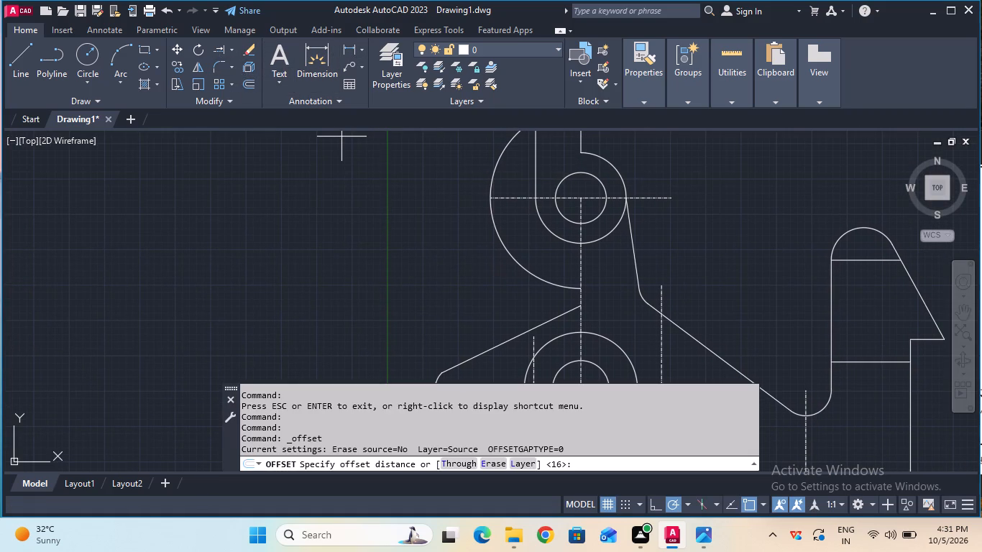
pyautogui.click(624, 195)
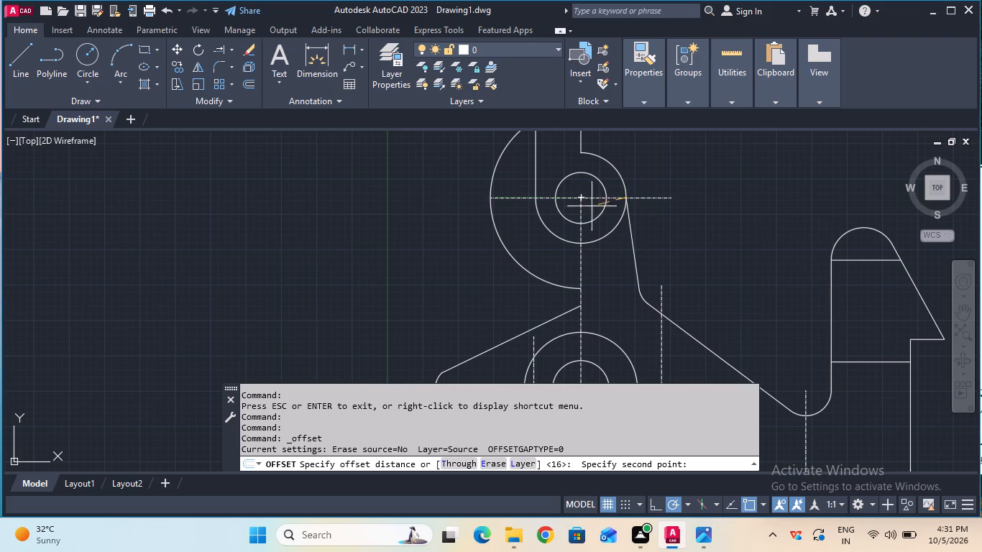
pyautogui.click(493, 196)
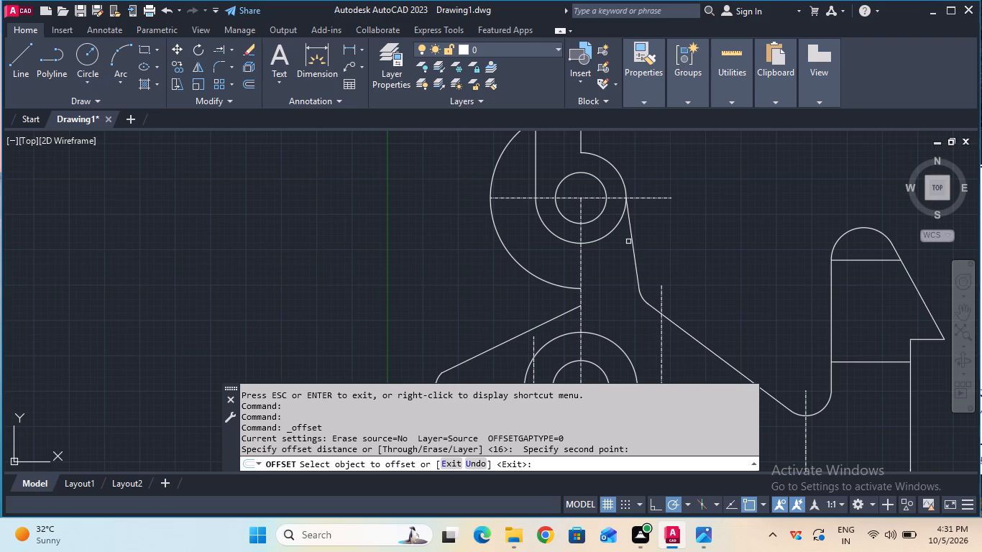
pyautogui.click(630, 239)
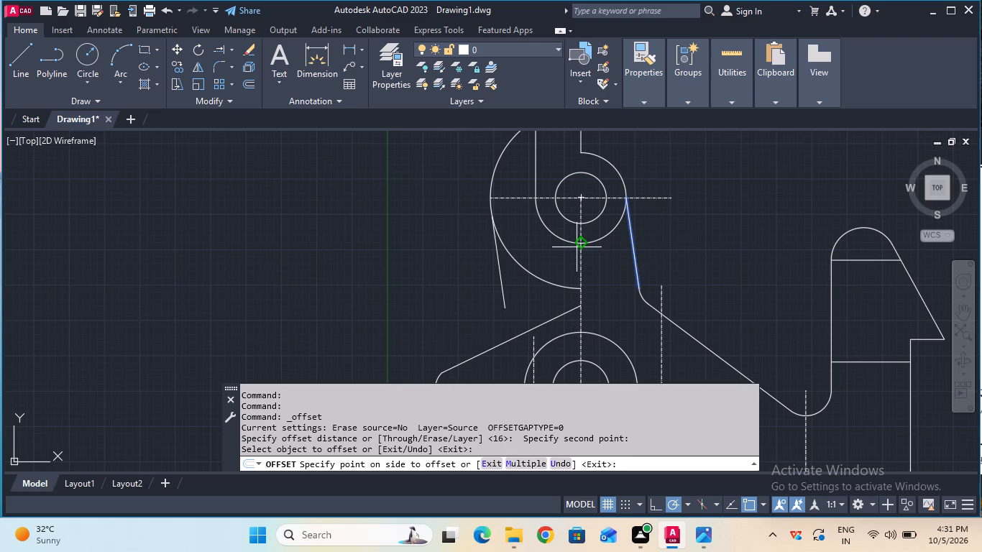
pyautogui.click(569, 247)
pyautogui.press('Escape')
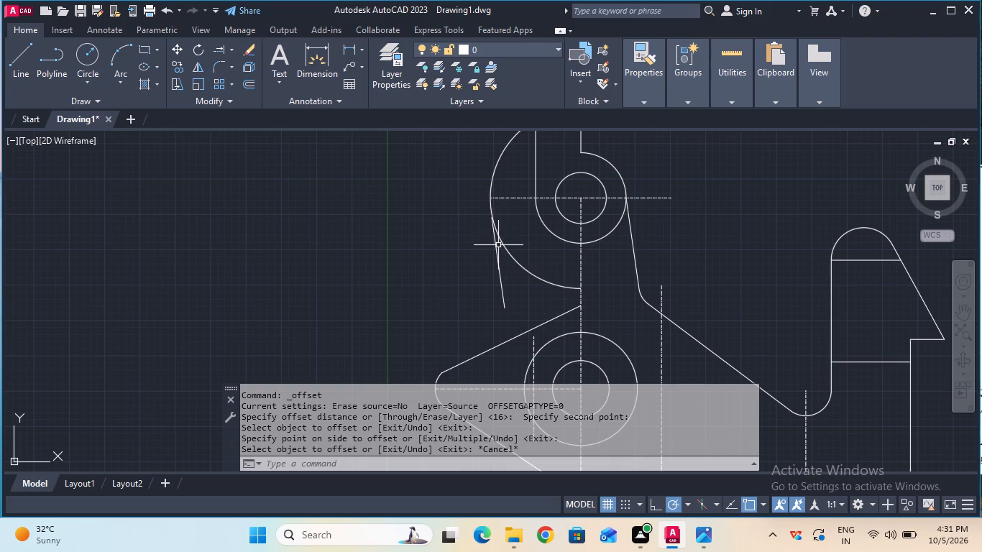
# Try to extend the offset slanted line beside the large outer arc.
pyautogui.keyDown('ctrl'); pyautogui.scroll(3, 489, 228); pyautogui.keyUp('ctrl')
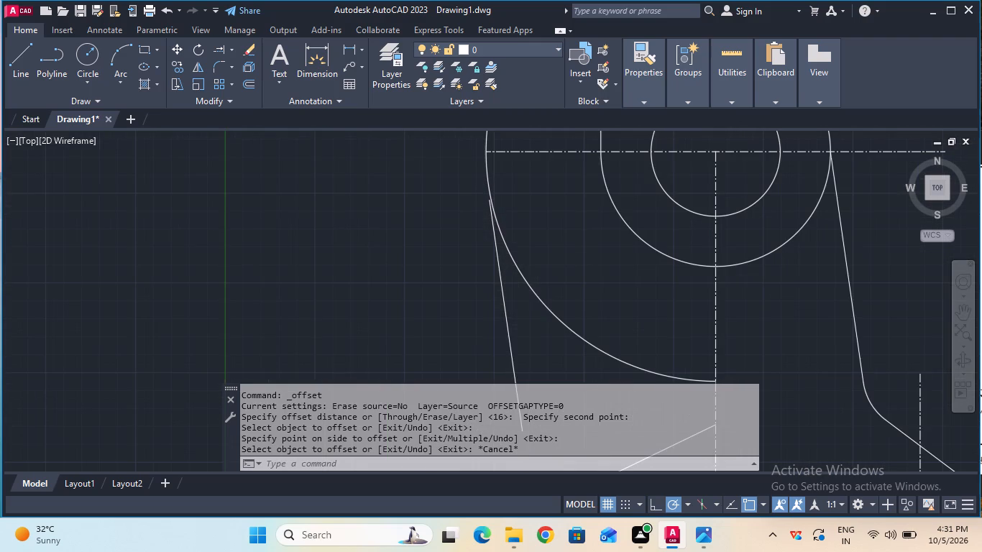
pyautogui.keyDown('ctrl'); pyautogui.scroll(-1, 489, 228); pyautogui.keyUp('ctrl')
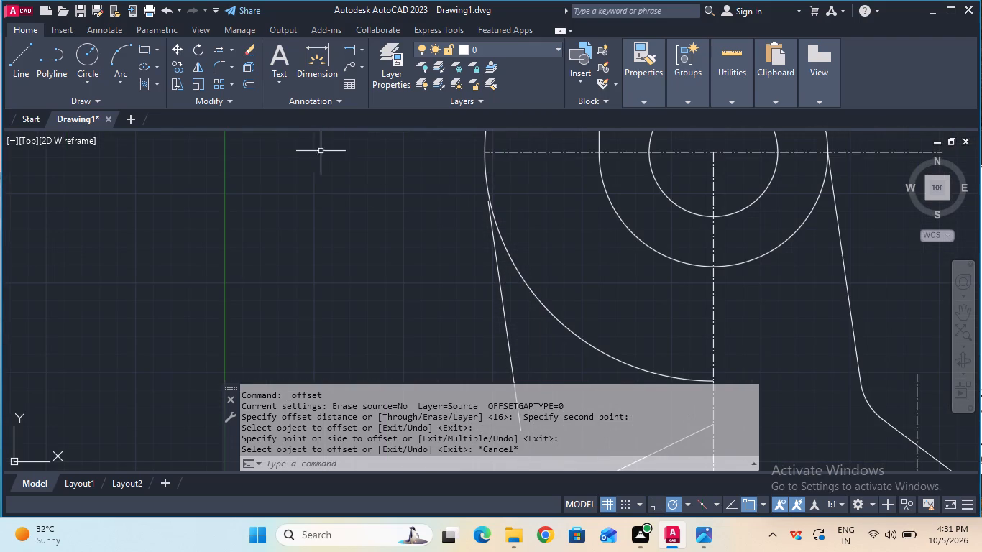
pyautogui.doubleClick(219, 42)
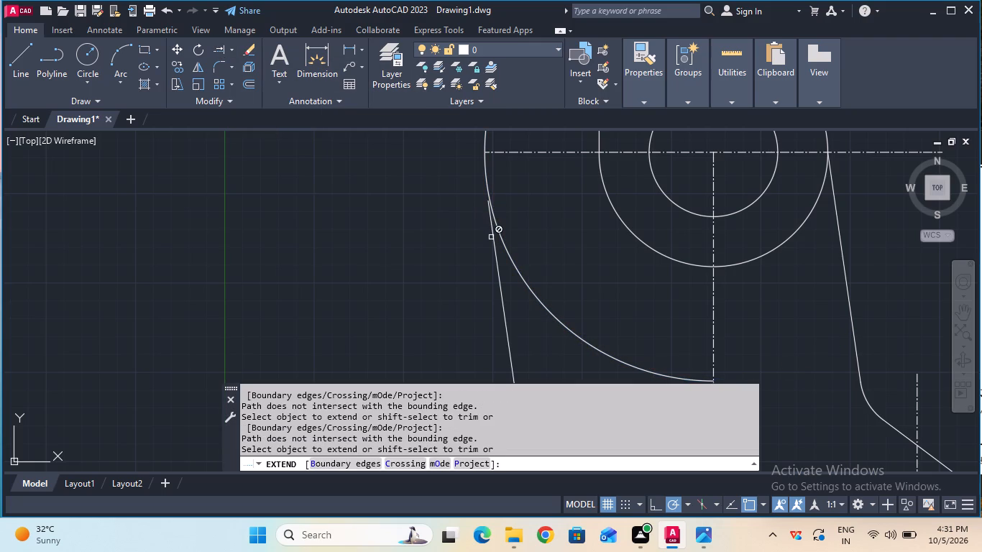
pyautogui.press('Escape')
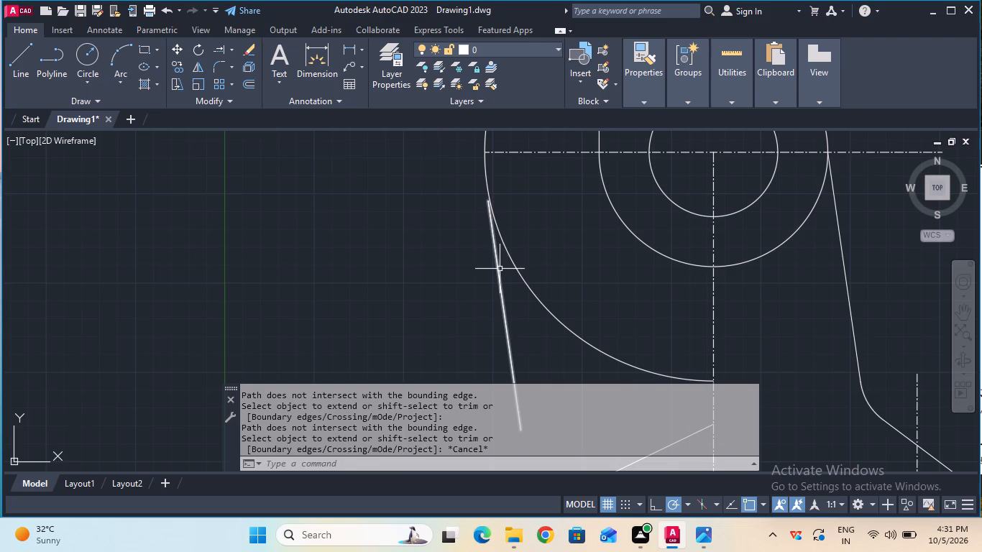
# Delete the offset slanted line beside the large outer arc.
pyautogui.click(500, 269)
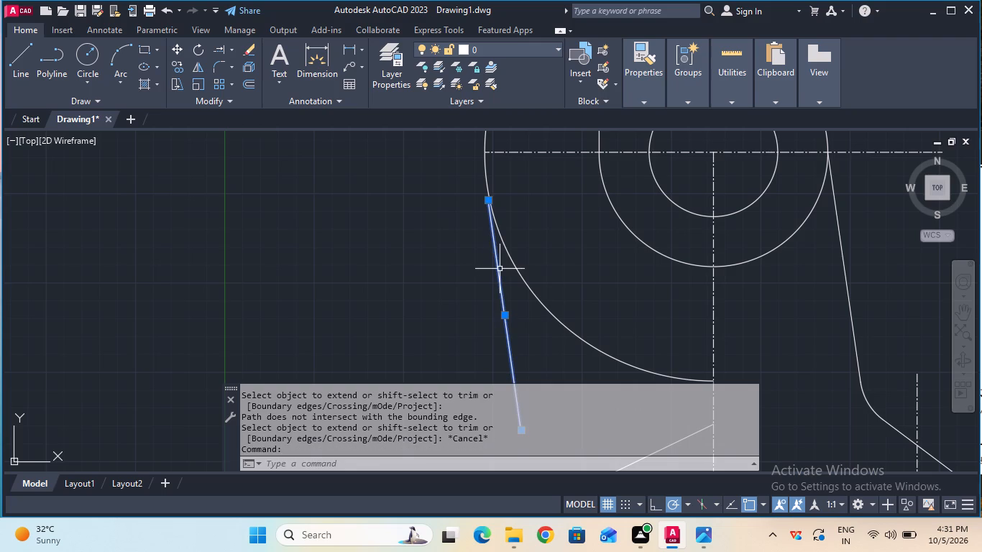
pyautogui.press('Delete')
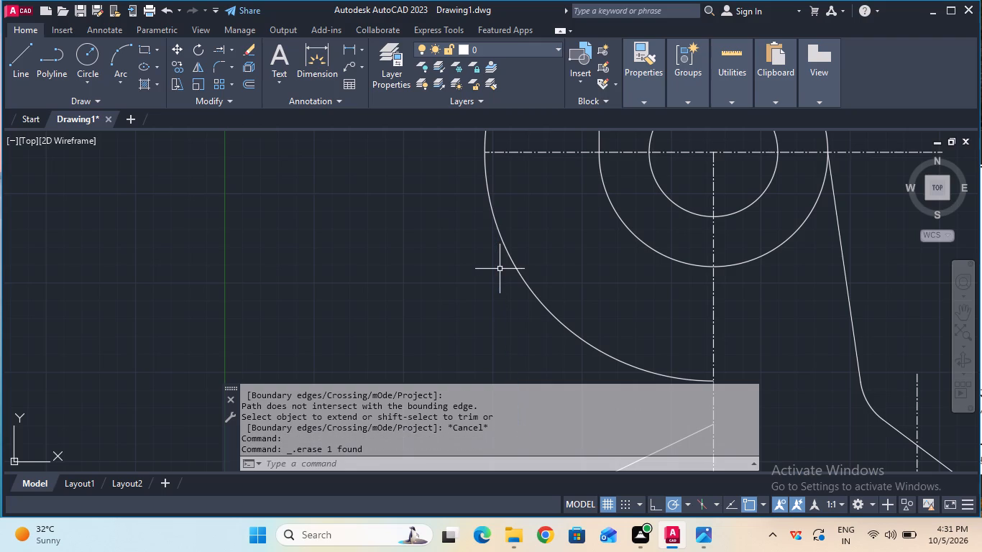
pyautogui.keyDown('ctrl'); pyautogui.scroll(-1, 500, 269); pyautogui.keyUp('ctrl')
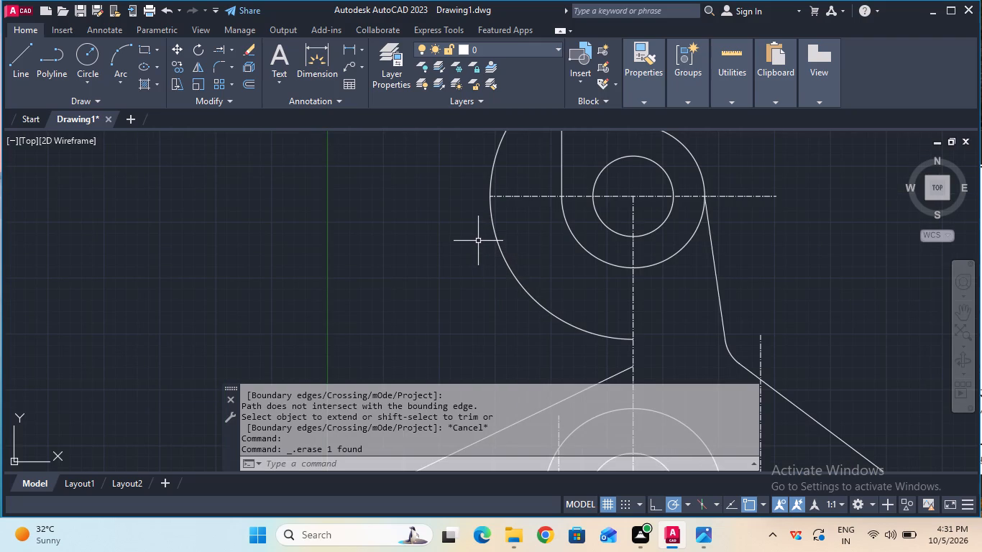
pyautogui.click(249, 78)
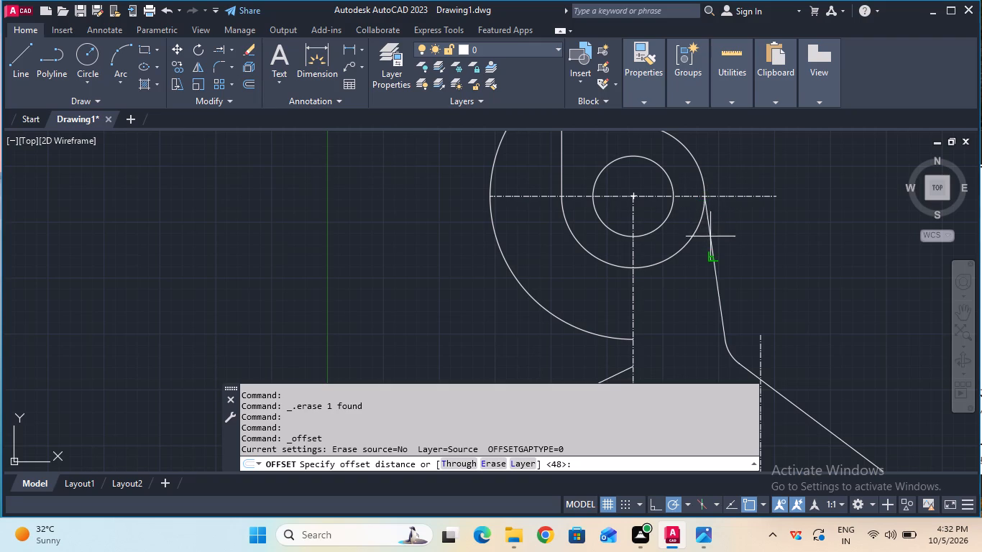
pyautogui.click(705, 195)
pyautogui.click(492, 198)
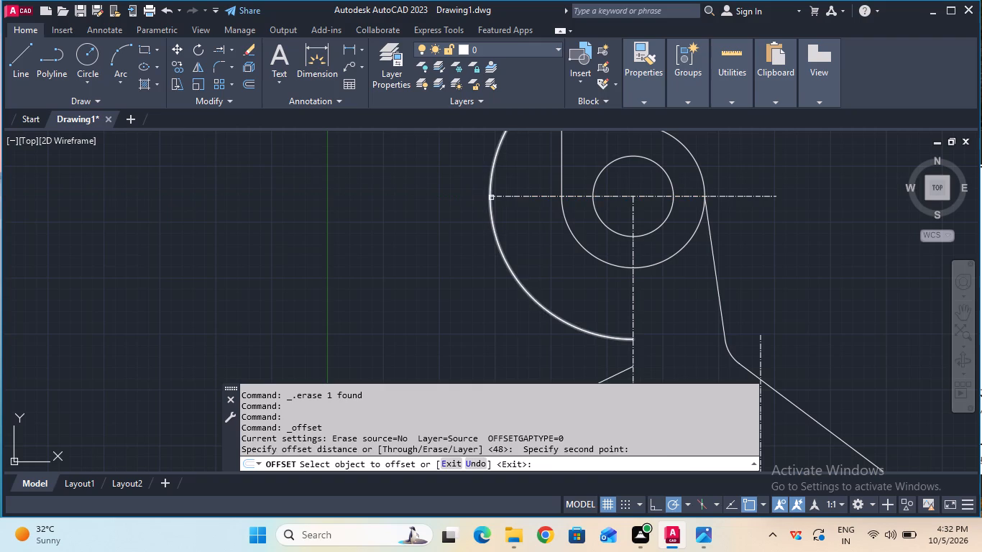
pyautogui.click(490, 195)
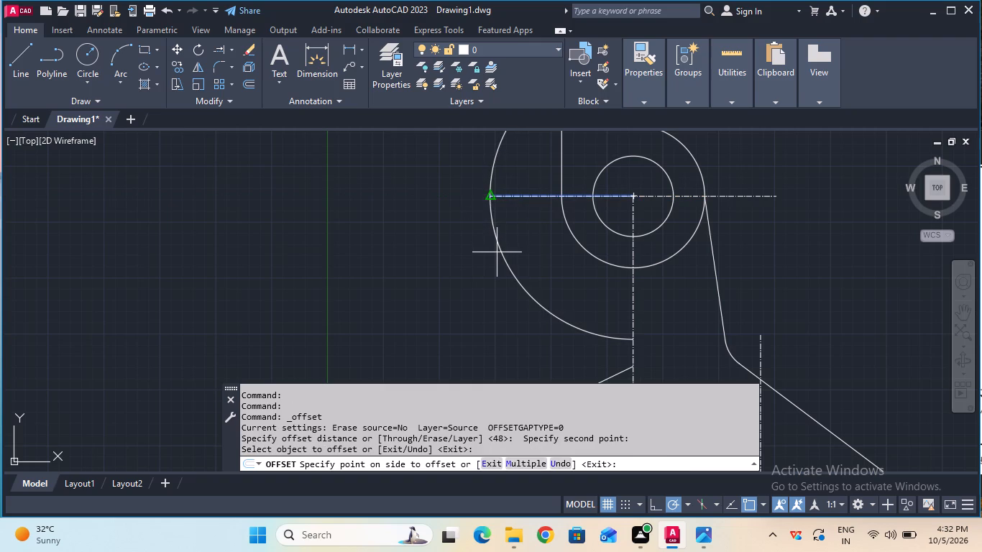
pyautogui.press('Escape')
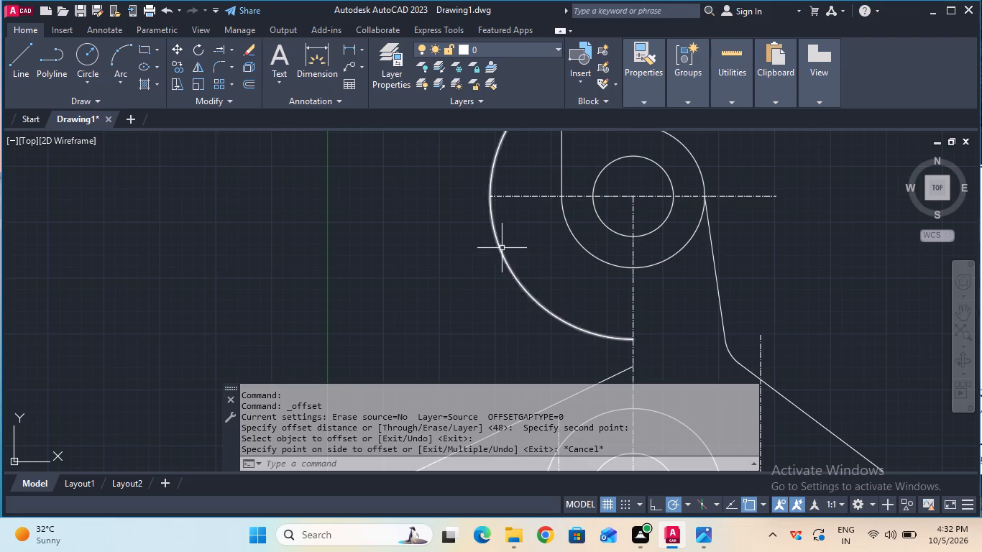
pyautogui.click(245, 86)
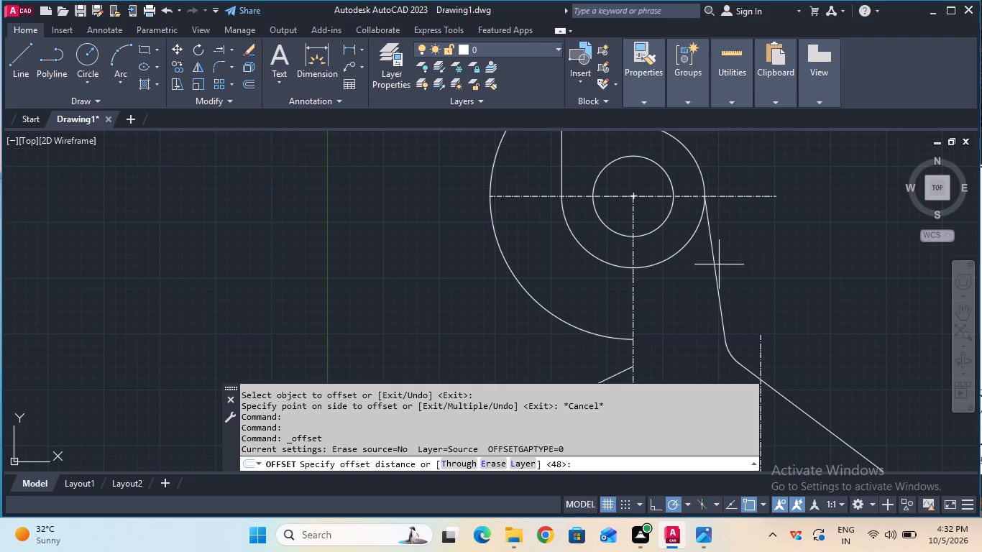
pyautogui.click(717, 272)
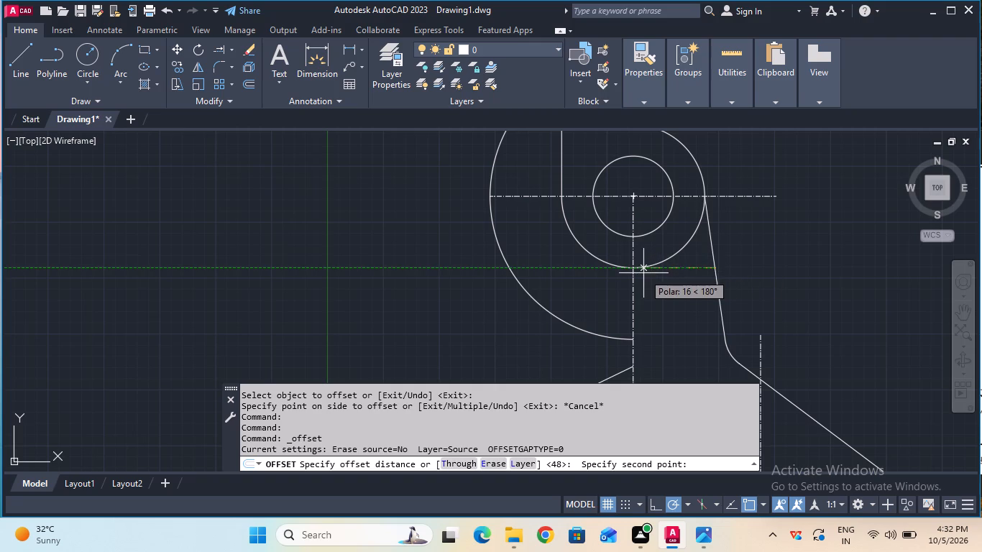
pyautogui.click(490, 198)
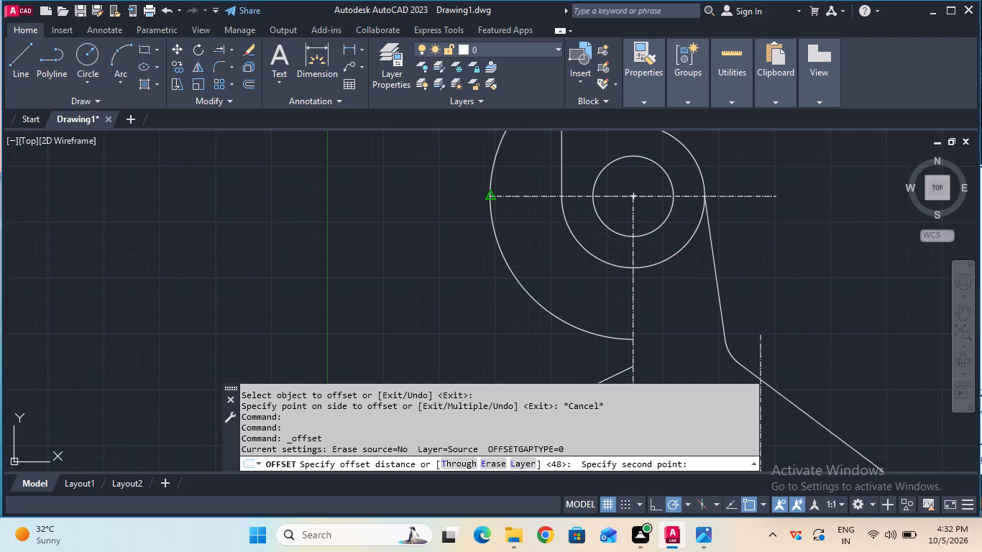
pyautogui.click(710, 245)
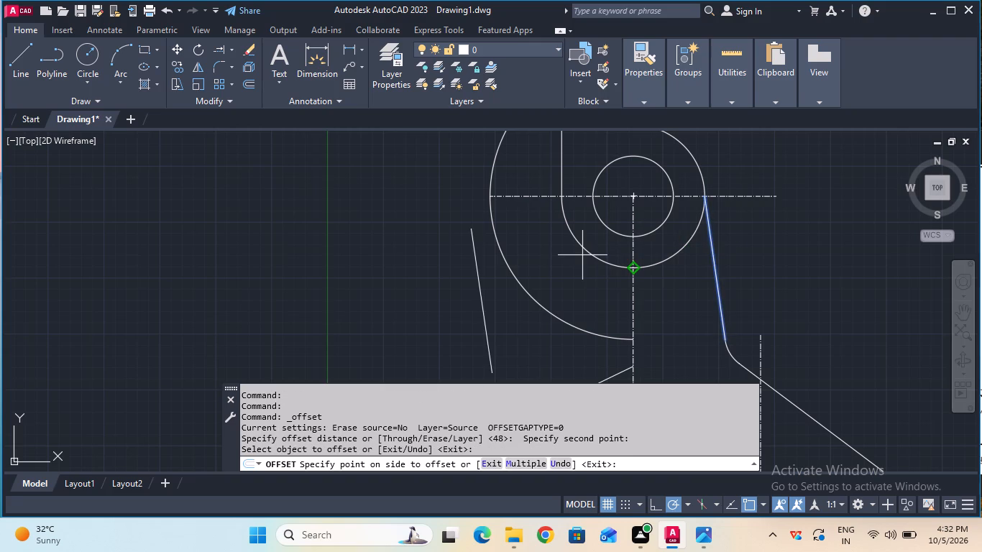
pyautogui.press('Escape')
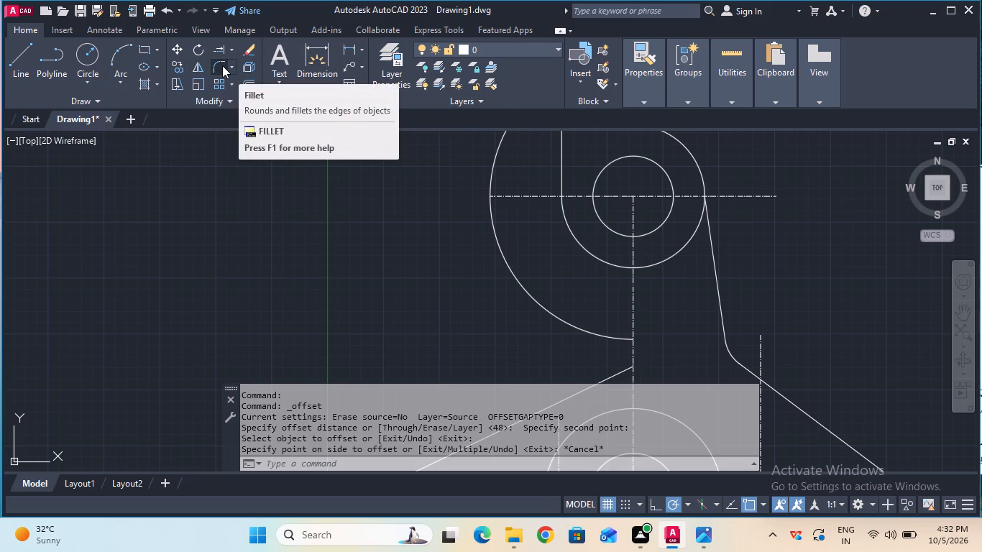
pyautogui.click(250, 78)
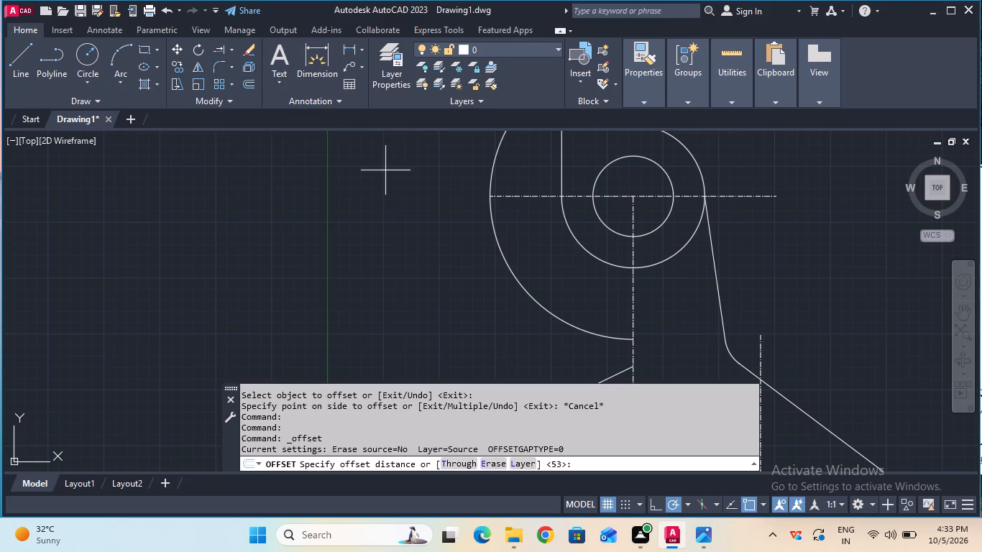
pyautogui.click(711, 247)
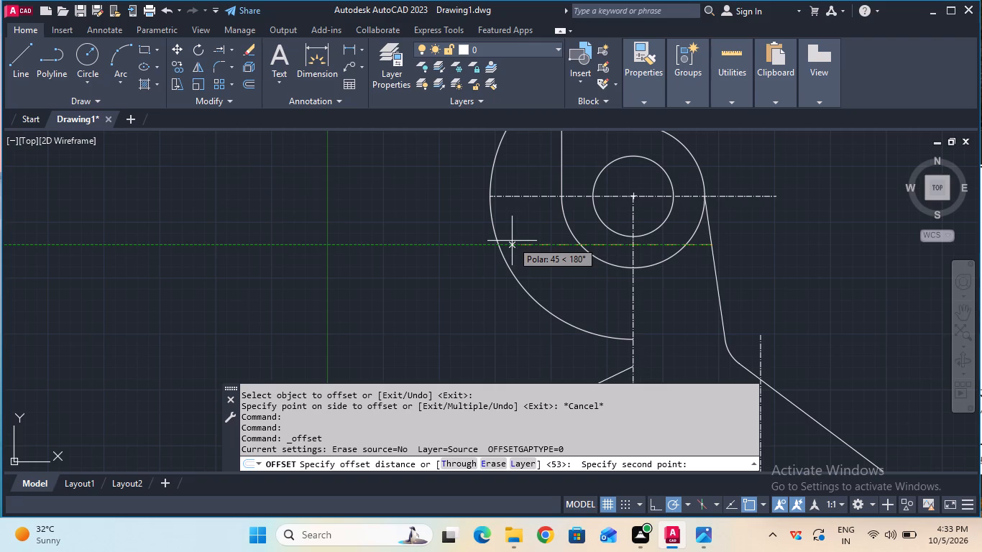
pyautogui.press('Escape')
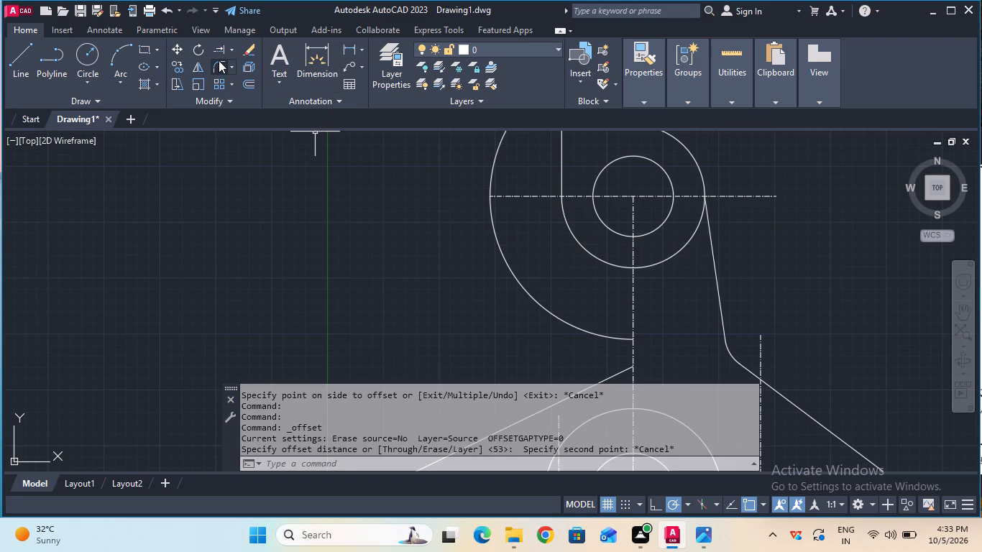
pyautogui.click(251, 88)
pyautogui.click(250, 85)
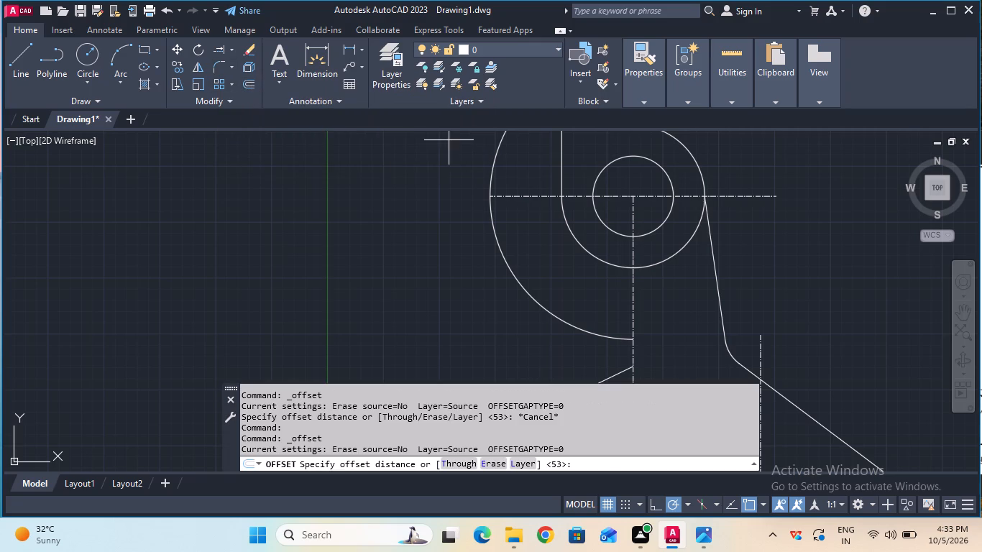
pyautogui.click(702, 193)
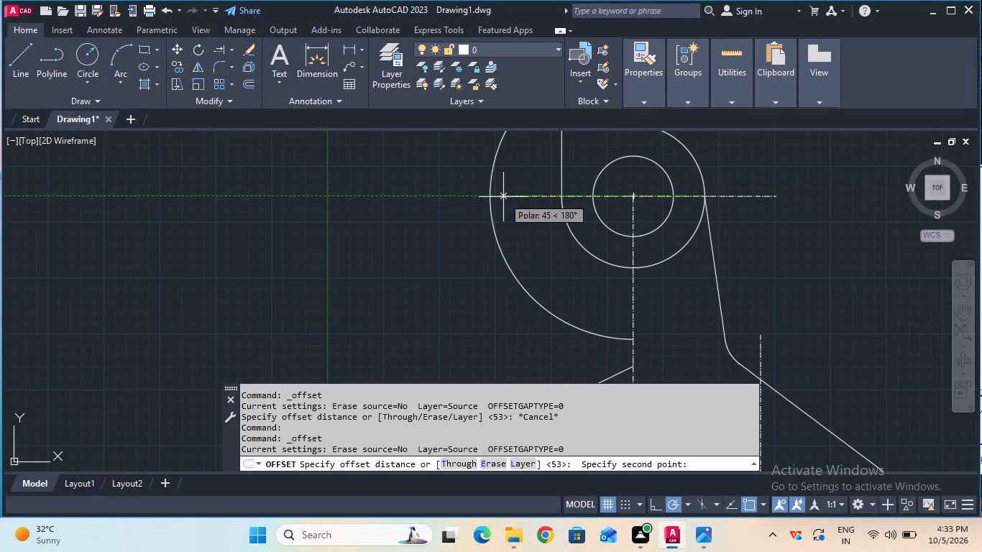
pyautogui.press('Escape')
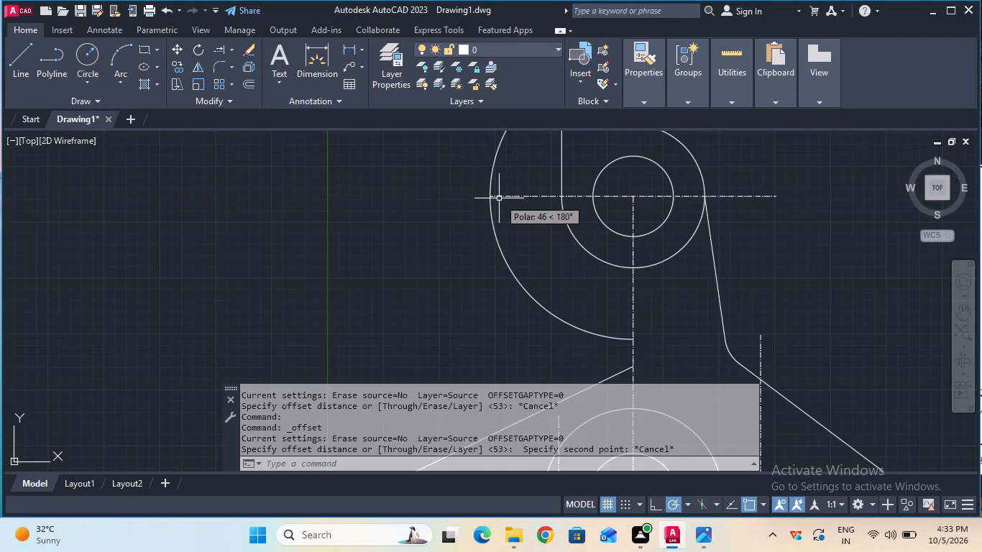
# Check the horizontal distance along the centreline from the large outer arc to the slanted edge's upper end with a linear dimension.
pyautogui.click(348, 50)
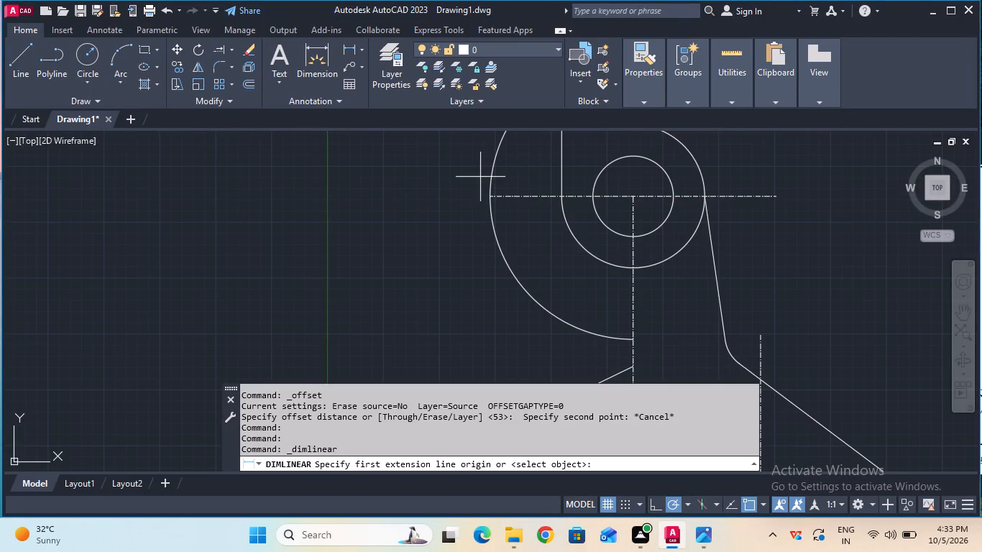
pyautogui.click(488, 194)
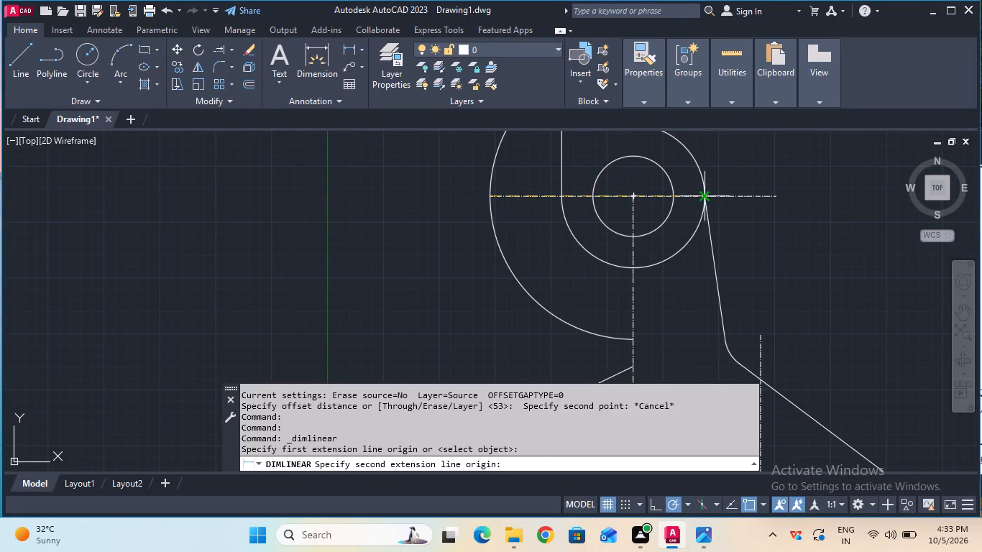
pyautogui.click(702, 198)
pyautogui.press('Escape')
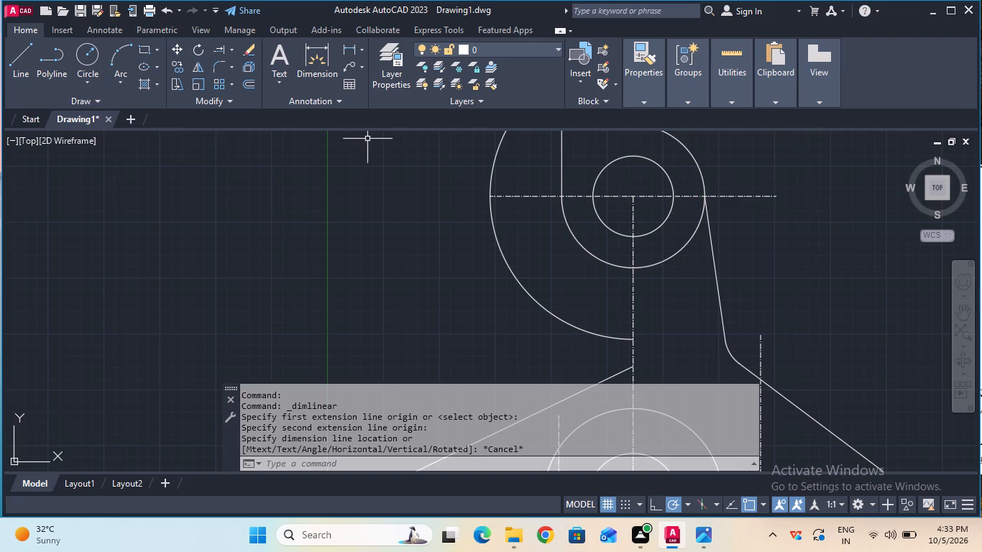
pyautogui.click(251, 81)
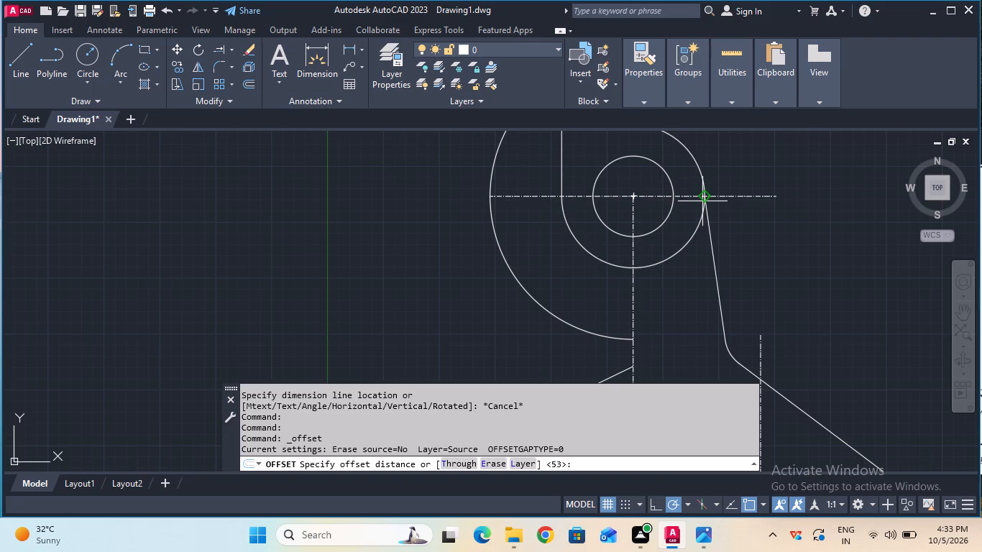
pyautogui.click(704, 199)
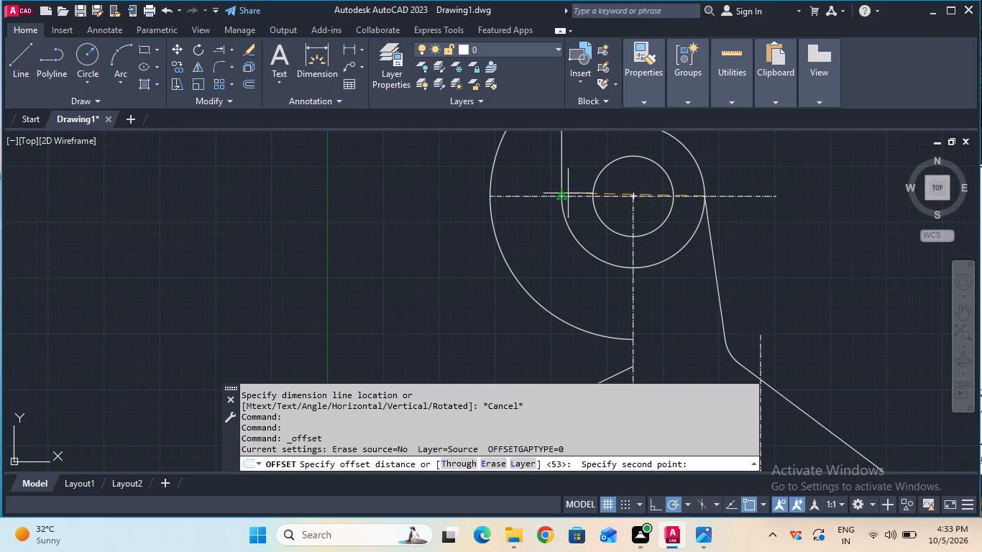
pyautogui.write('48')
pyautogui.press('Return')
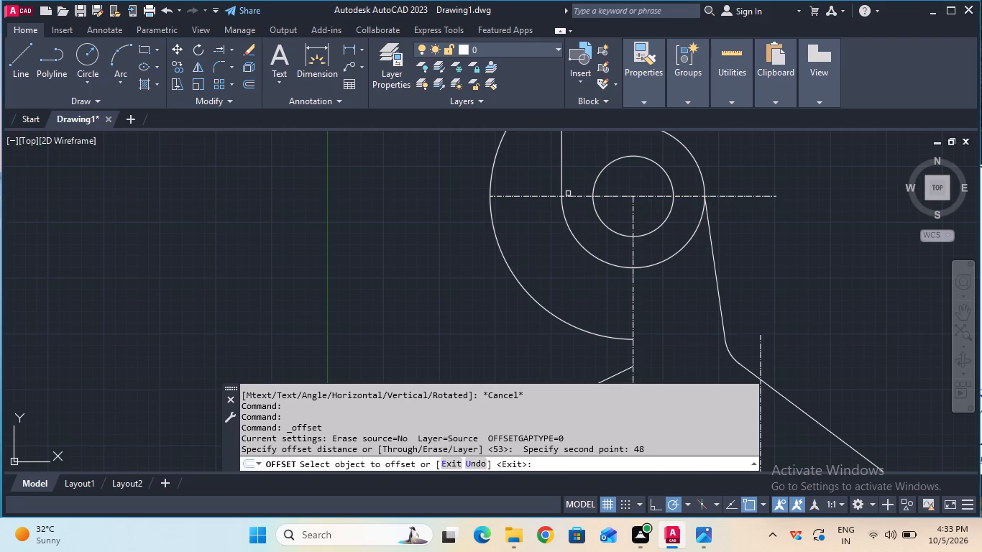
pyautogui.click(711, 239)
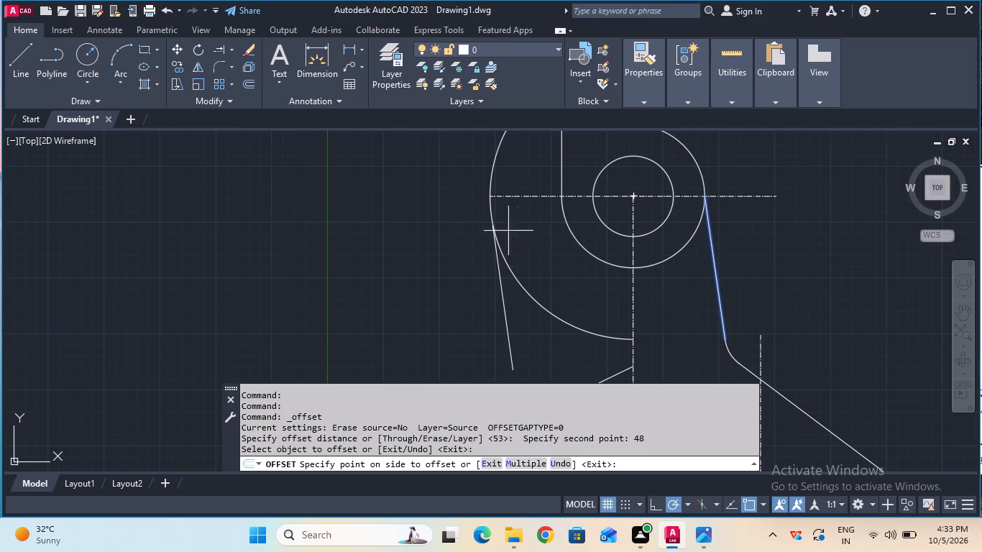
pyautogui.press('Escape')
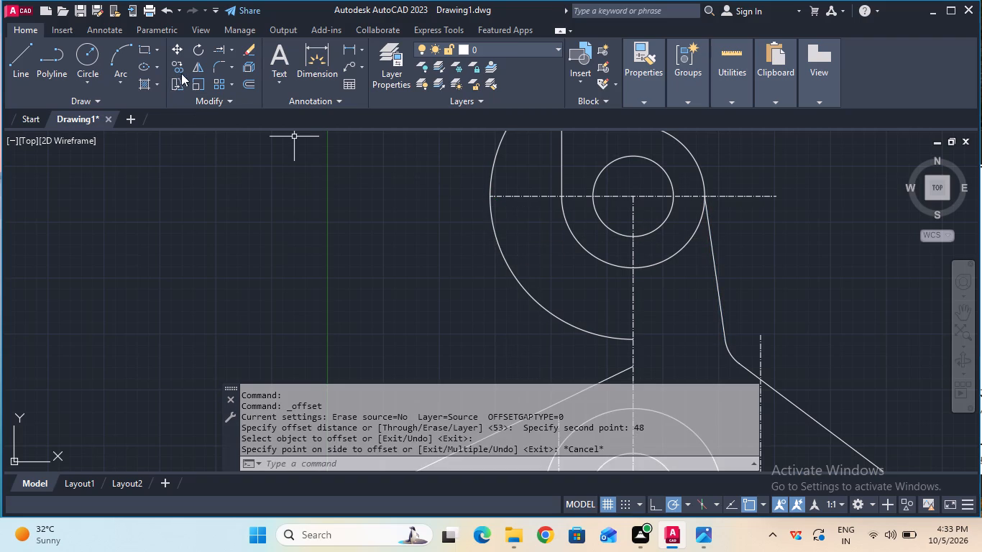
# Offset the slanted edge beside the upper circles by 48 mm toward the large outer arc.
pyautogui.click(247, 80)
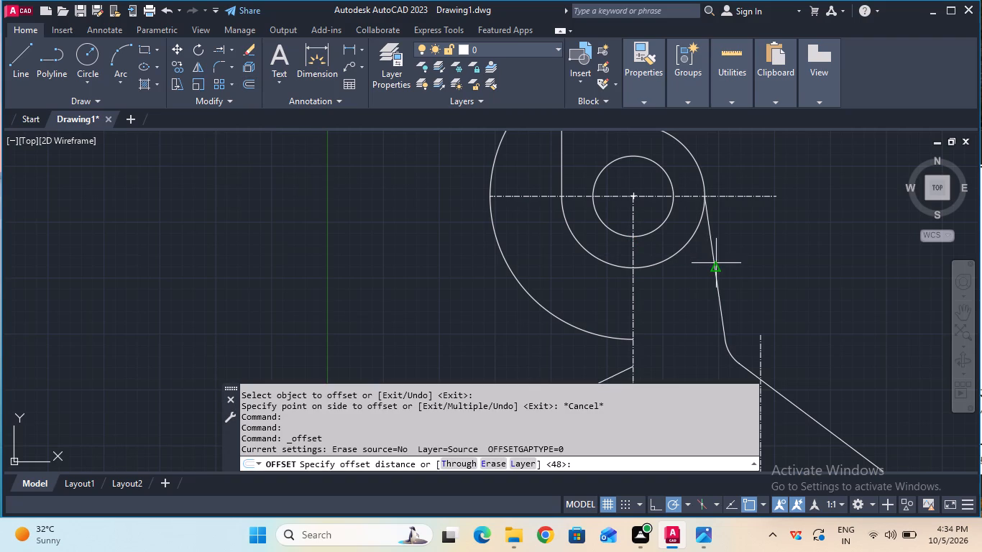
pyautogui.click(700, 195)
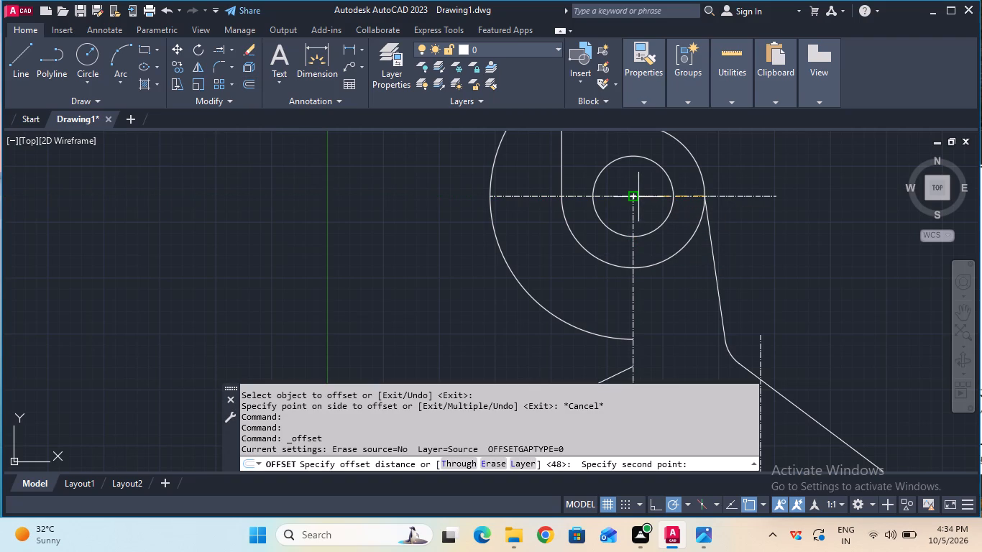
pyautogui.write('48')
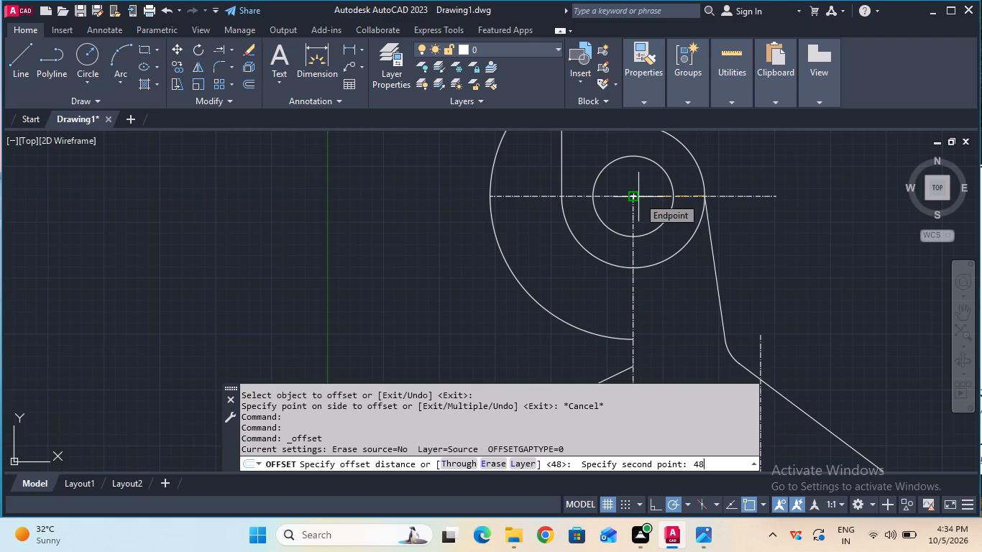
pyautogui.press('Return')
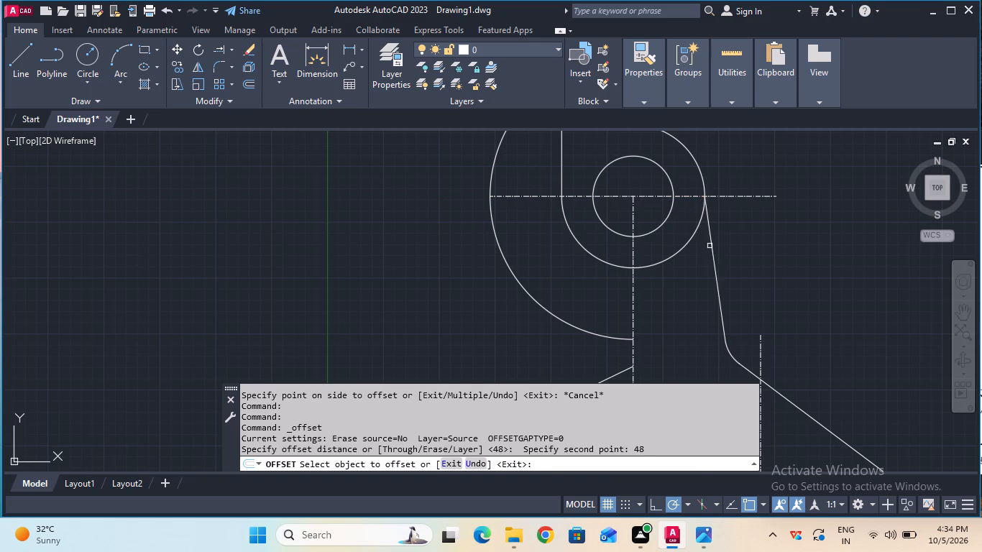
pyautogui.click(711, 246)
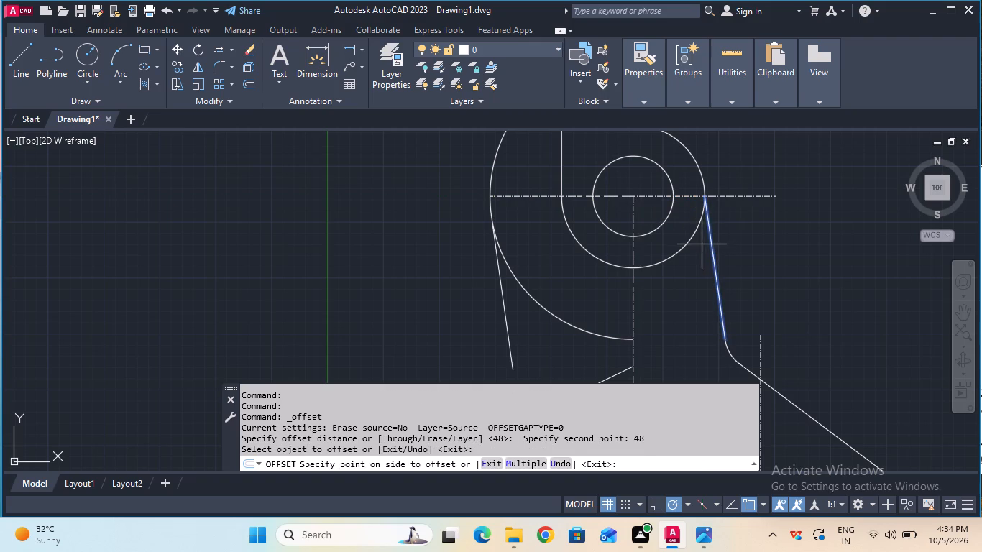
pyautogui.click(702, 244)
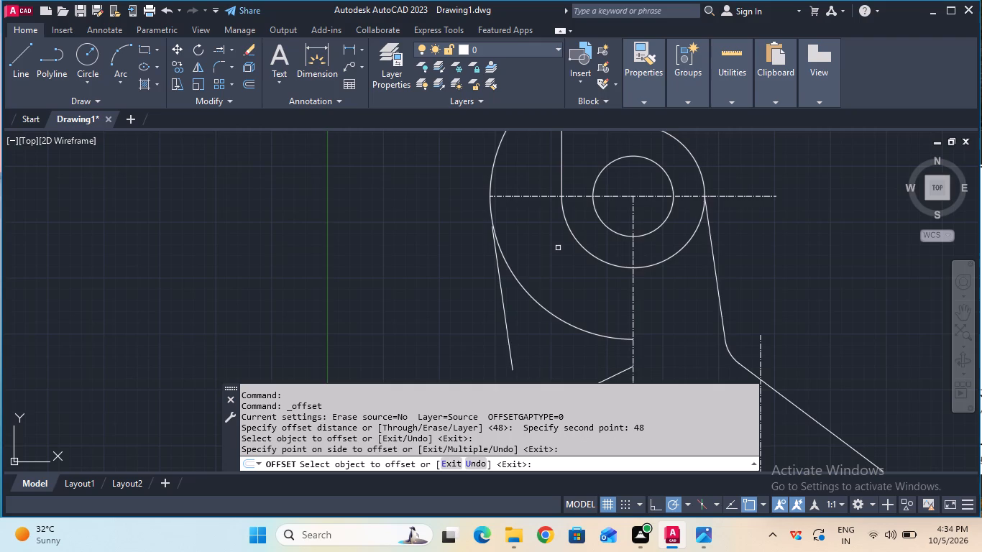
pyautogui.keyDown('ctrl'); pyautogui.scroll(1, 555, 248); pyautogui.keyUp('ctrl')
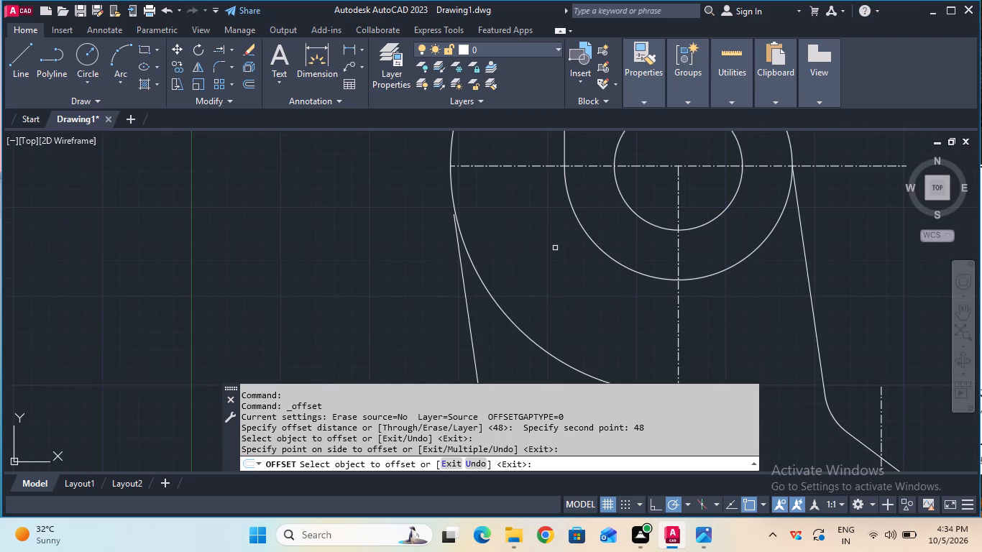
pyautogui.press('Escape')
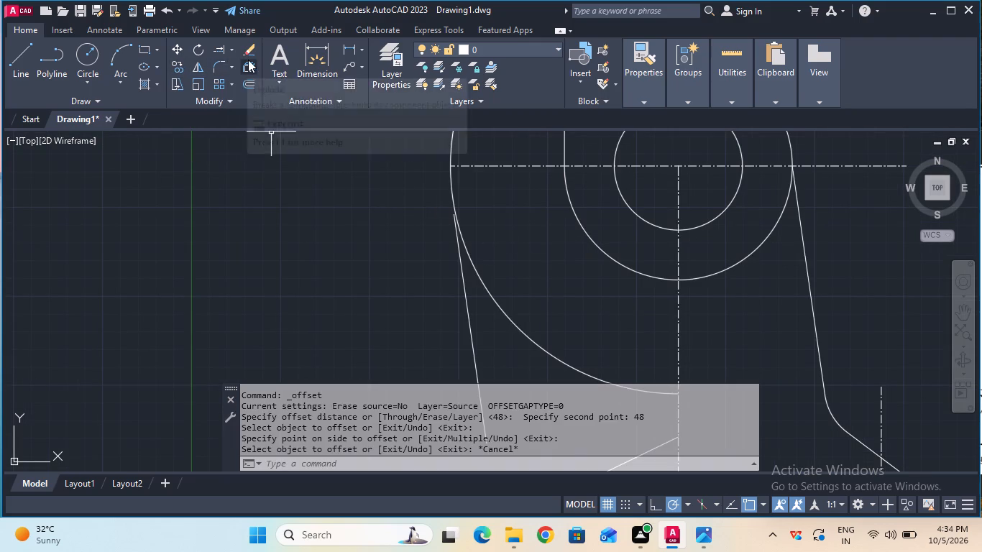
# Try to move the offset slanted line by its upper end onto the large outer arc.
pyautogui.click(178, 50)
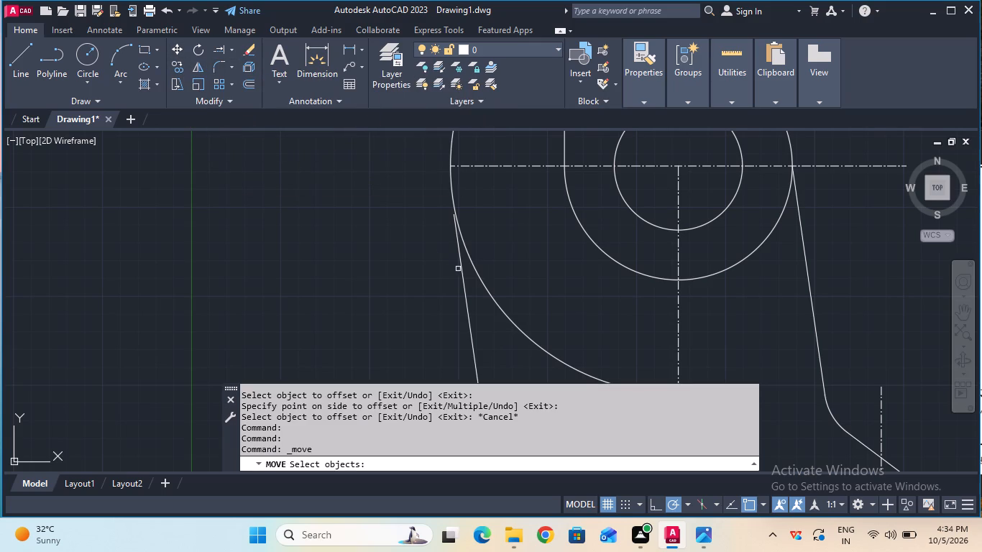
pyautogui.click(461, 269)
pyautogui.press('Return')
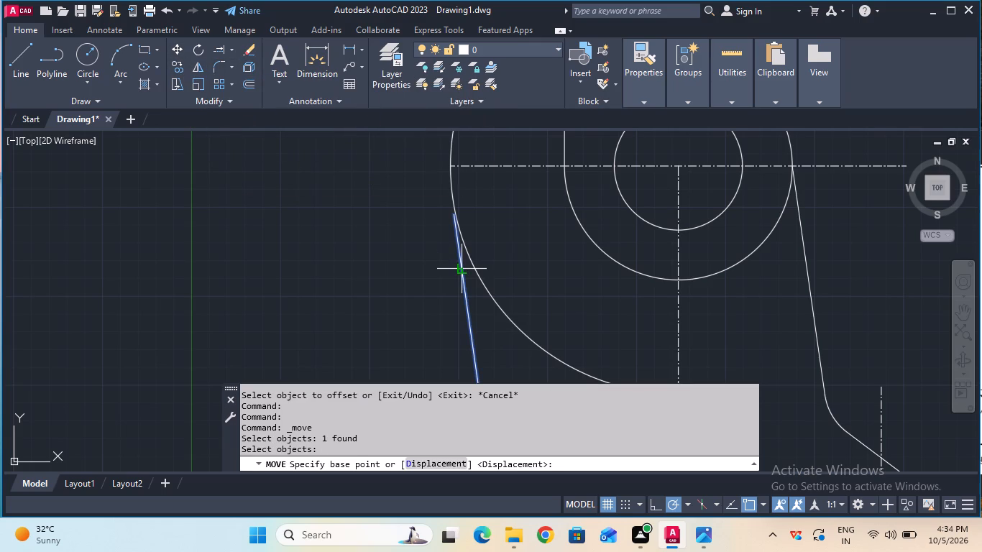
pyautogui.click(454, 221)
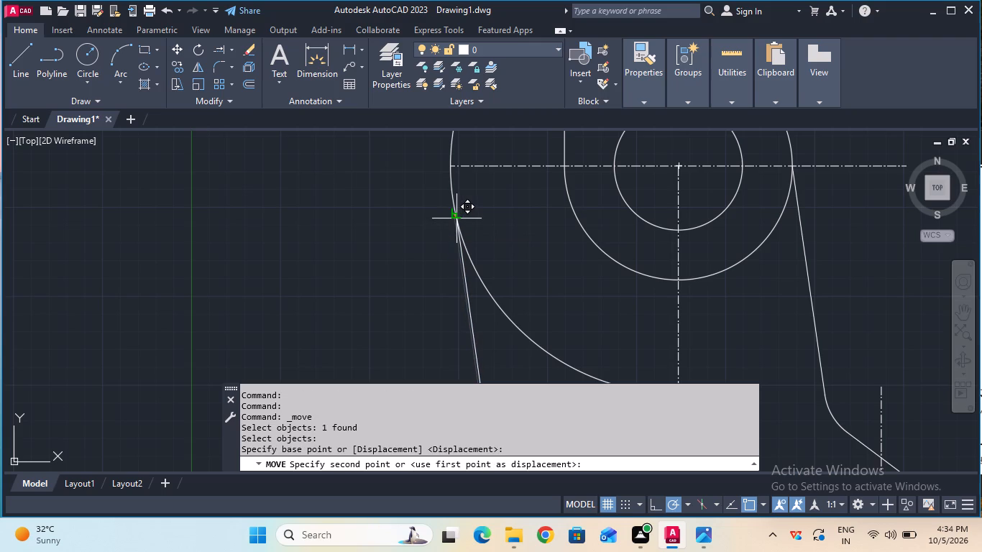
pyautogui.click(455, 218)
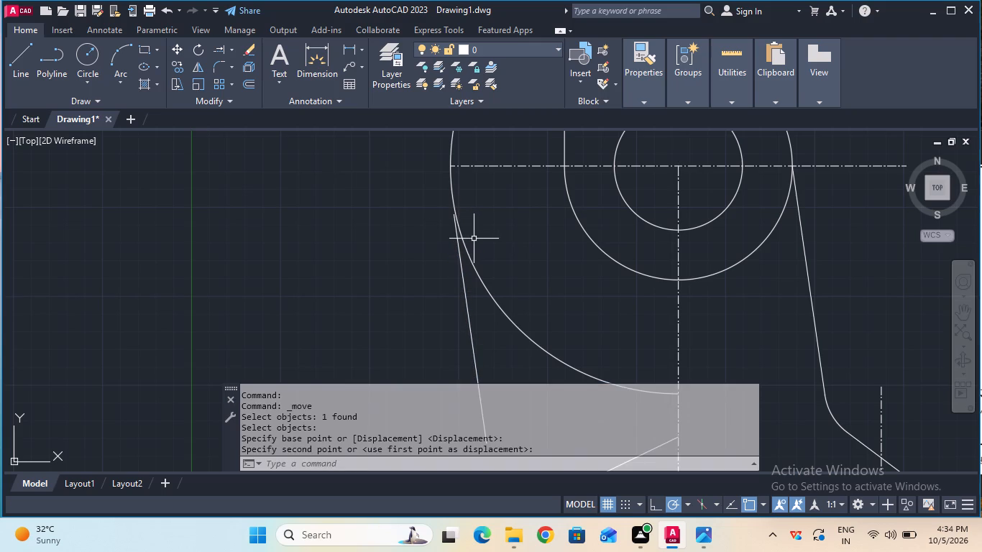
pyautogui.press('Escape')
# Draw a tiny horizontal helper line between the offset slanted line's upper end and the large outer arc.
pyautogui.keyDown('ctrl'); pyautogui.scroll(2, 462, 229); pyautogui.keyUp('ctrl')
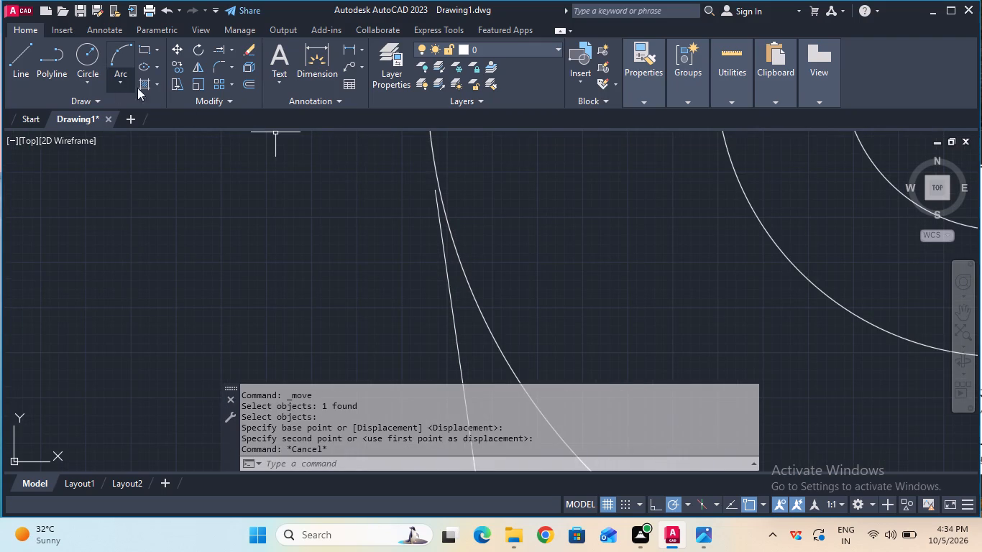
pyautogui.click(19, 63)
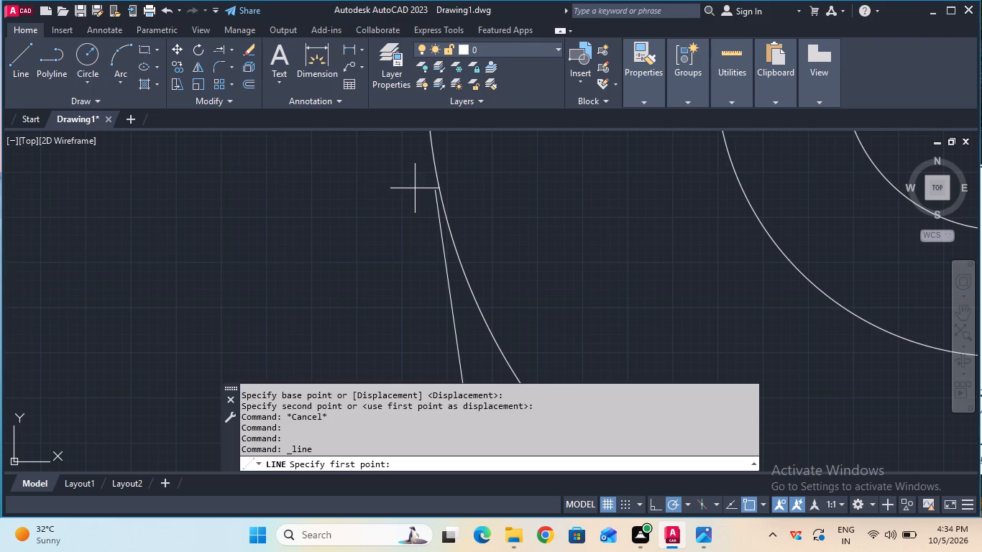
pyautogui.click(438, 186)
pyautogui.click(438, 186)
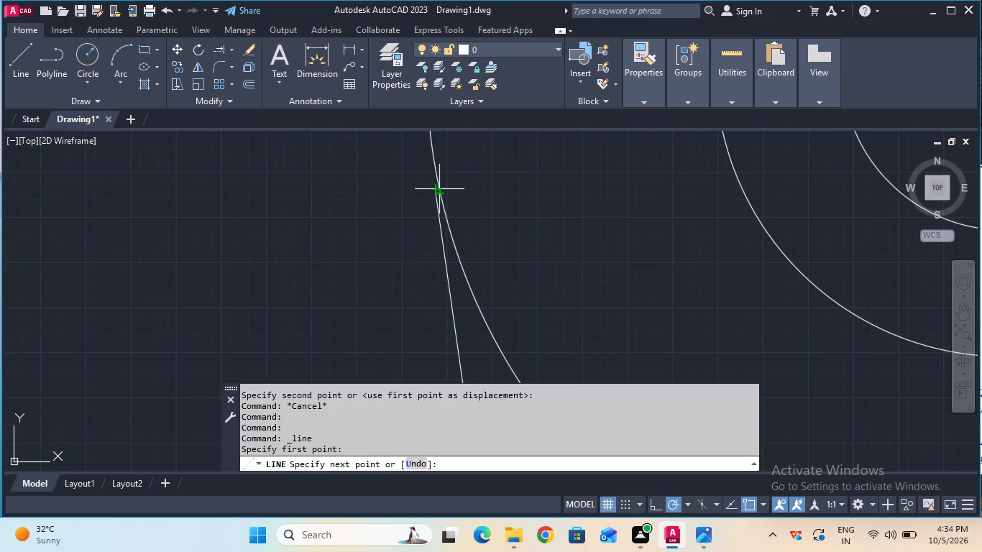
pyautogui.press('Escape')
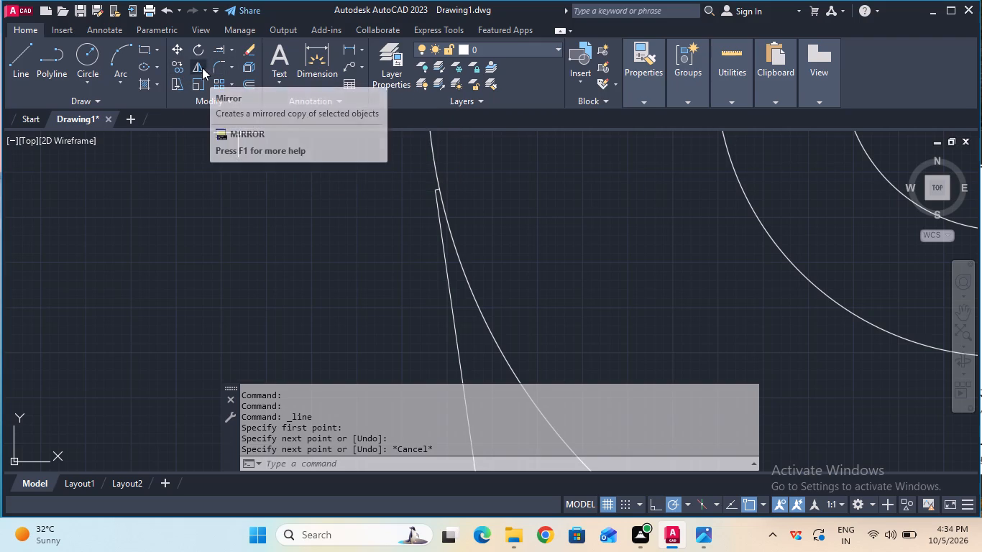
pyautogui.click(255, 85)
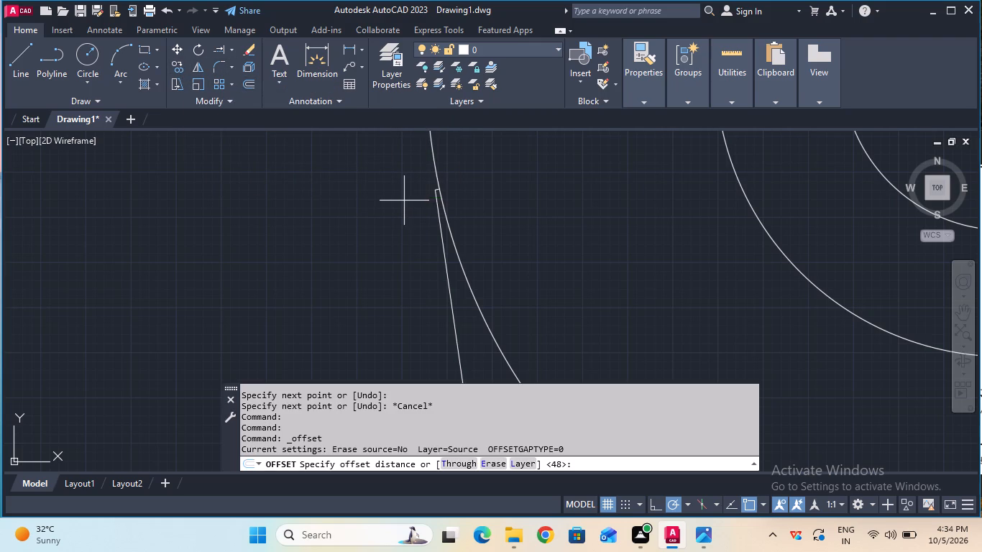
pyautogui.press('Escape')
# Move the offset slanted line from its upper end to the helper line's end on the large outer arc.
pyautogui.click(177, 52)
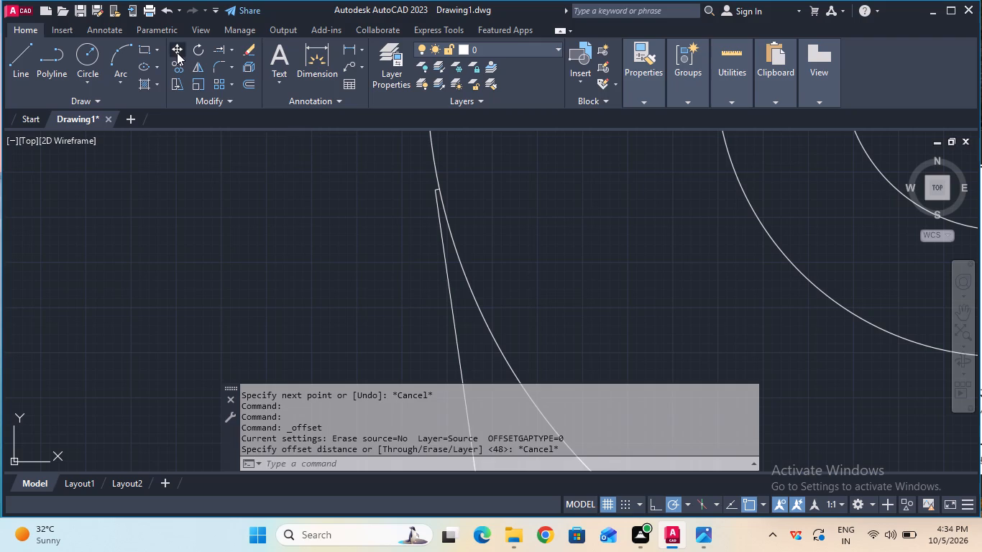
pyautogui.click(437, 199)
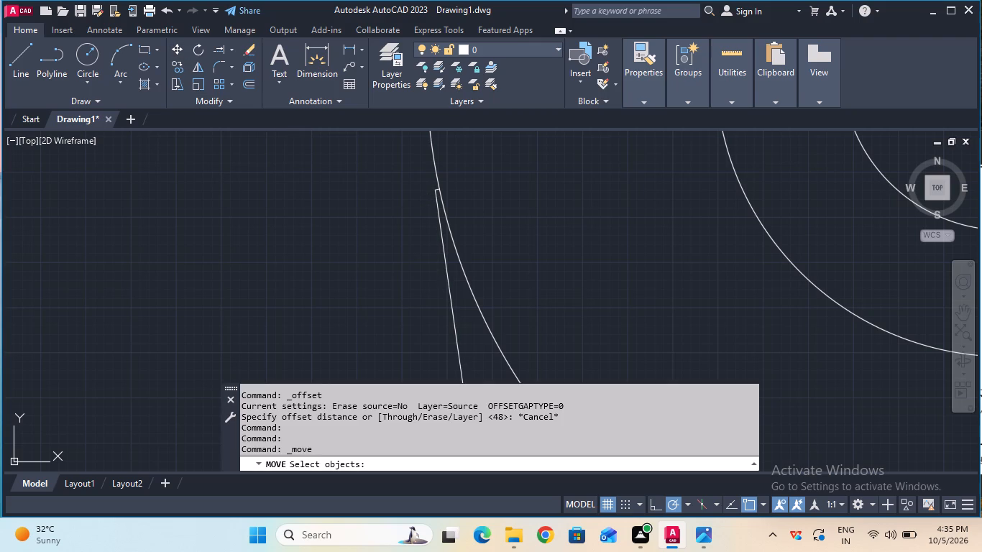
pyautogui.press('Return')
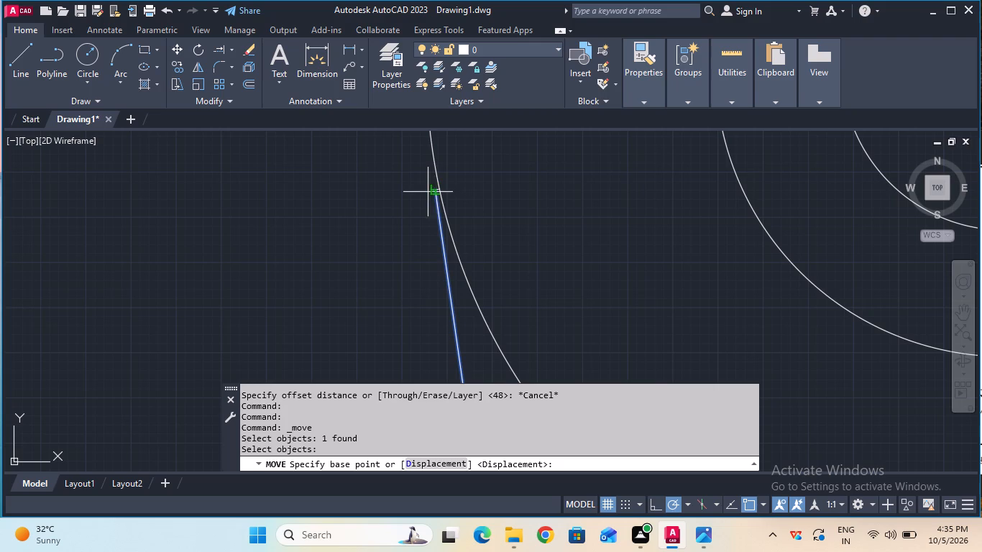
pyautogui.click(434, 193)
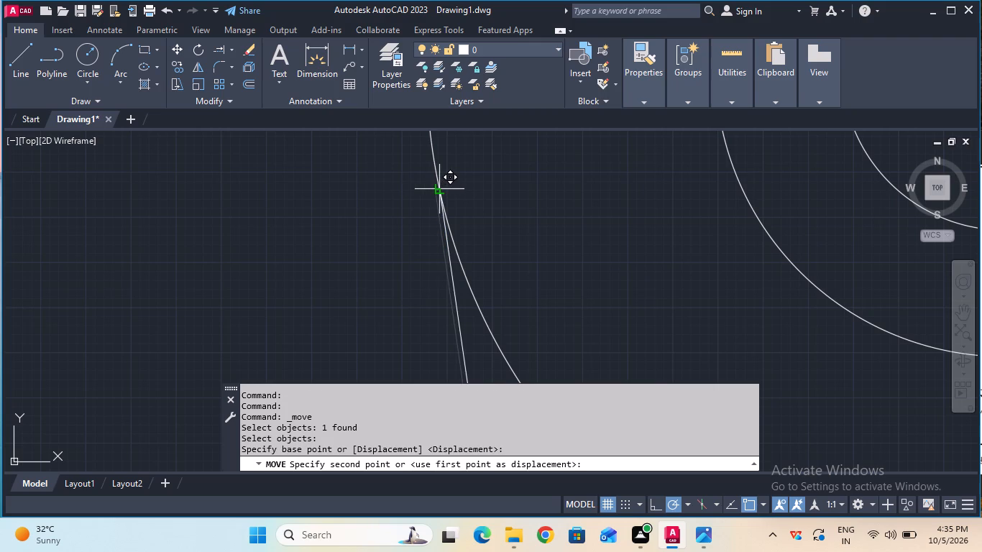
pyautogui.click(442, 193)
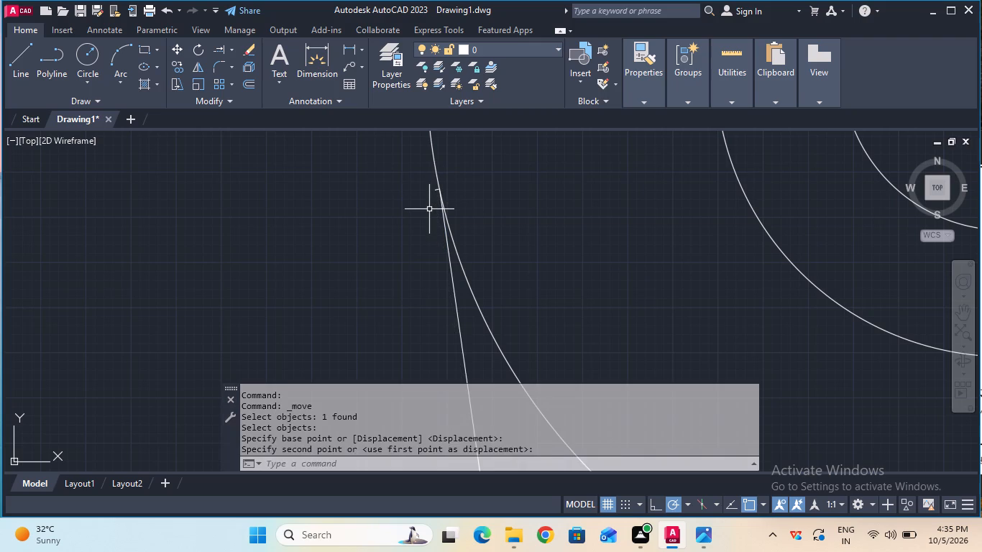
pyautogui.press('Escape')
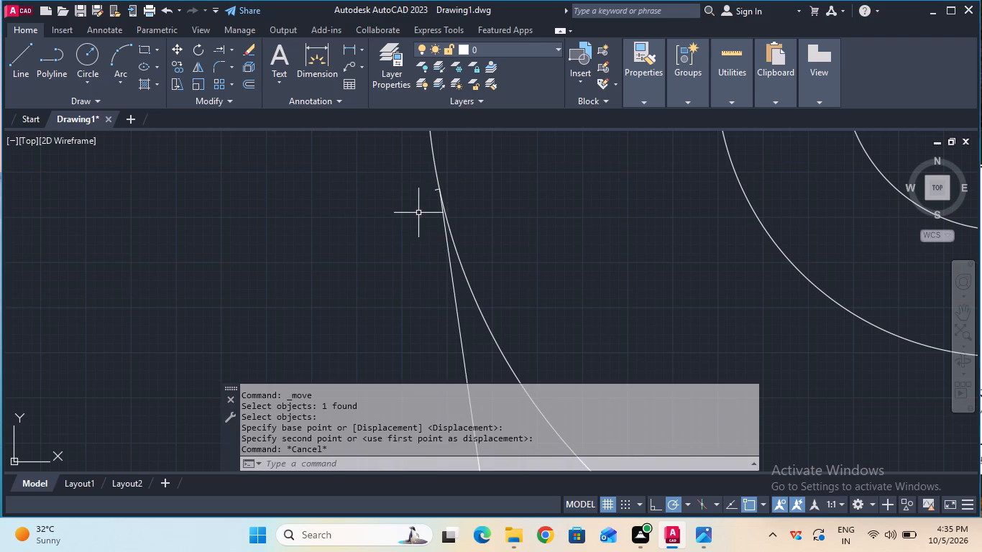
# Trim away the tiny helper line beside the large outer arc.
pyautogui.click(228, 44)
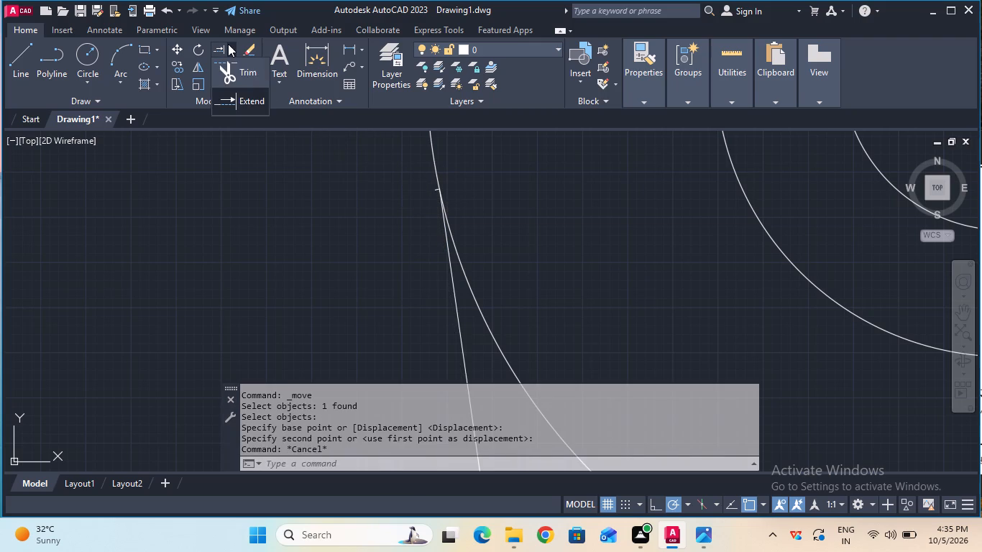
pyautogui.click(248, 75)
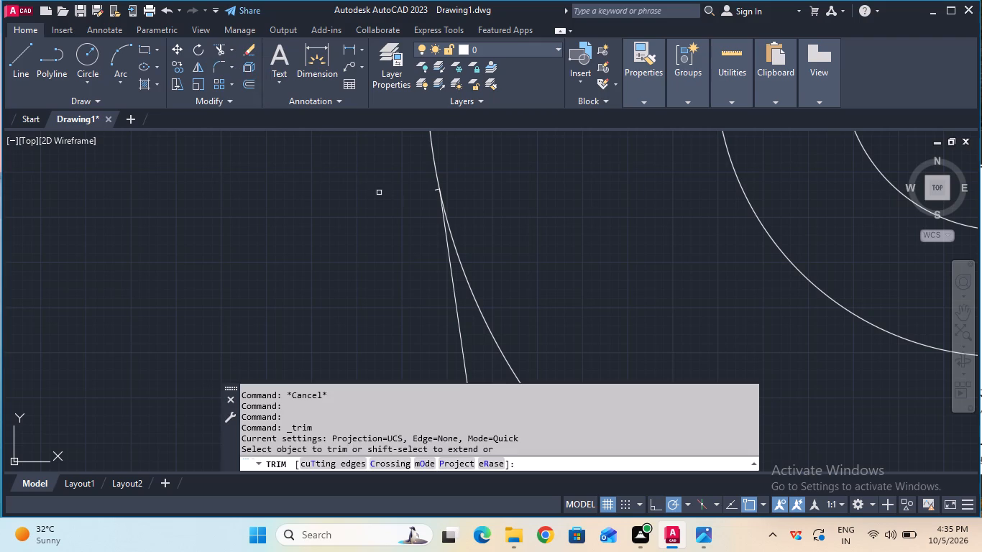
pyautogui.click(436, 188)
pyautogui.press('Escape')
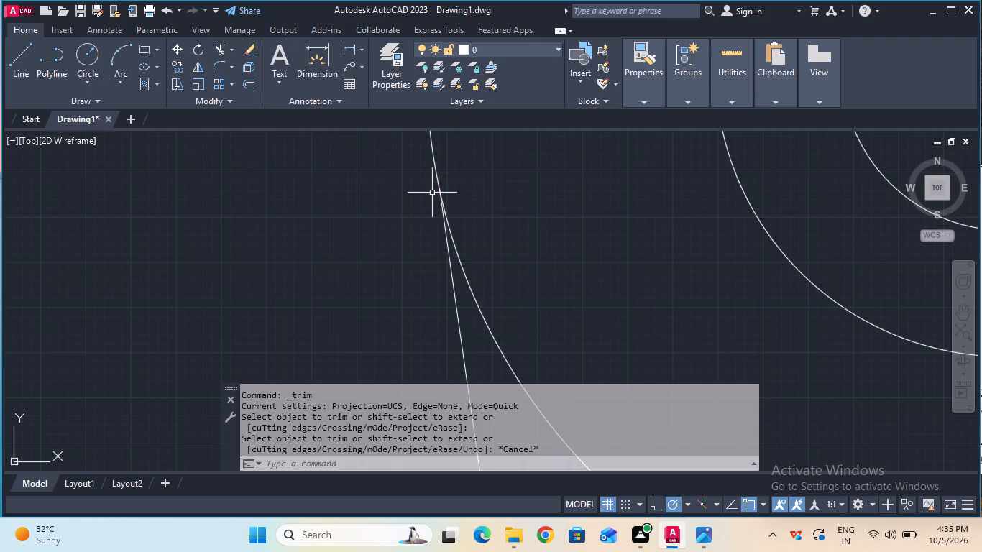
# Extend the offset slanted line's lower end to the sloping upper edge of the short arm beside the lower circles.
pyautogui.keyDown('ctrl'); pyautogui.scroll(-3, 432, 193); pyautogui.keyUp('ctrl')
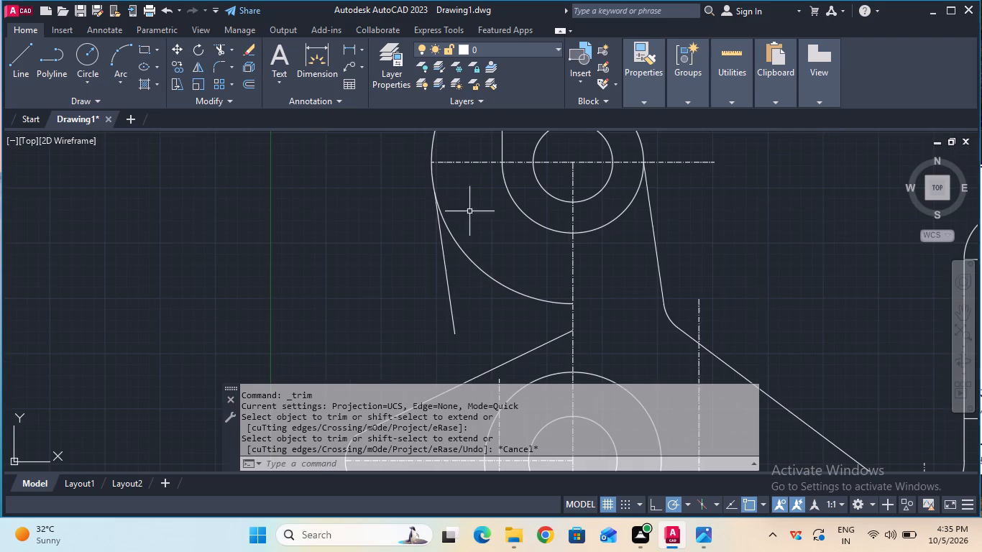
pyautogui.click(962, 319)
pyautogui.moveTo(756, 324); pyautogui.dragTo(755, 322)
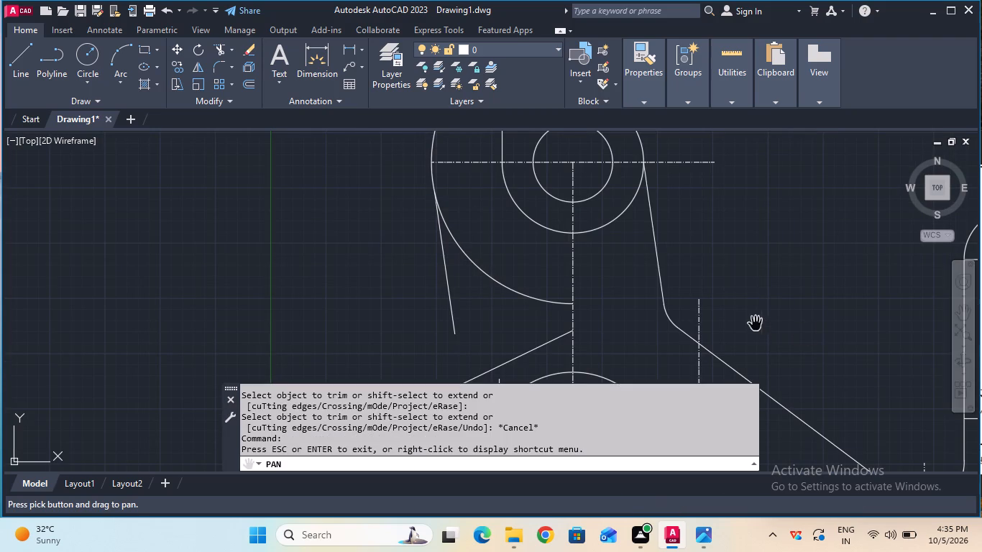
pyautogui.moveTo(755, 322); pyautogui.dragTo(748, 201)
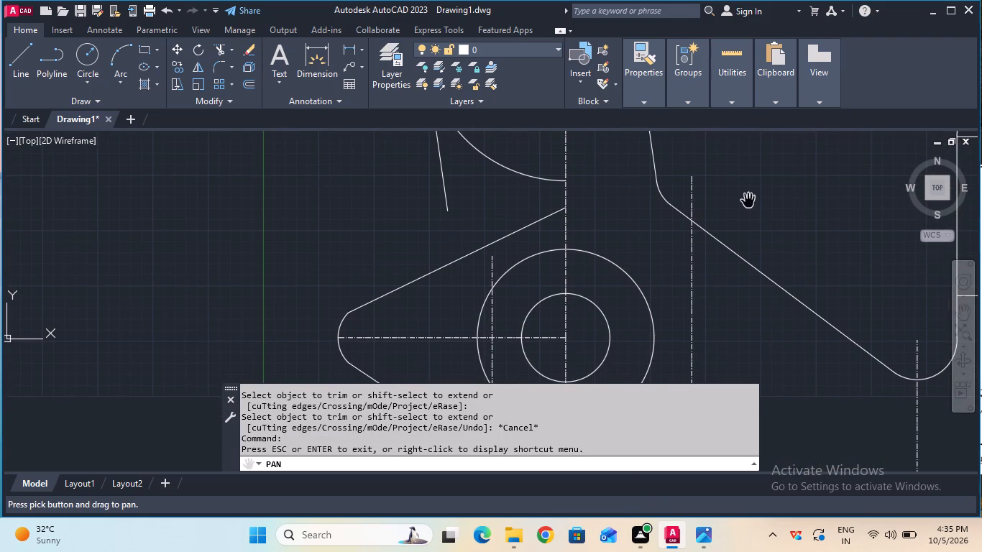
pyautogui.press('Escape')
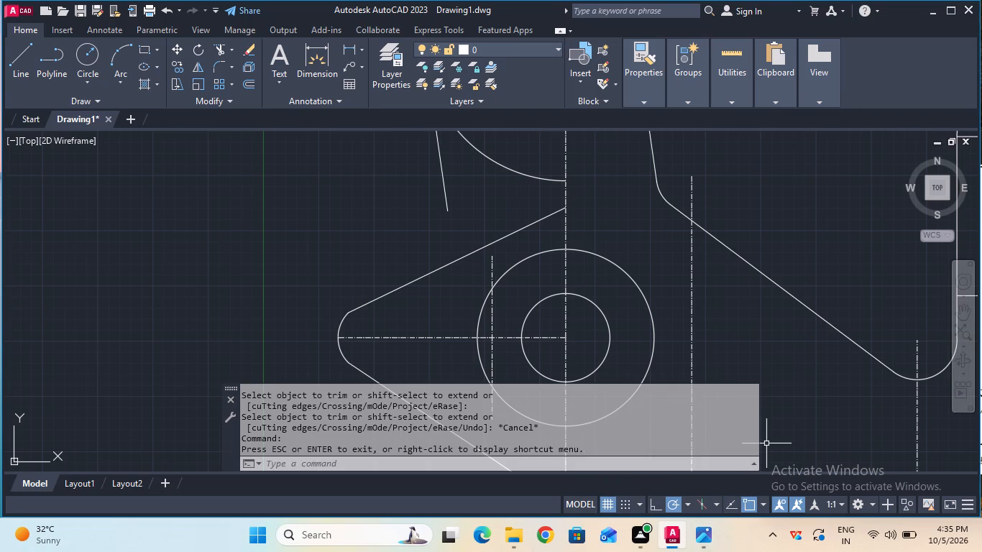
pyautogui.click(968, 316)
pyautogui.moveTo(878, 299); pyautogui.dragTo(881, 303)
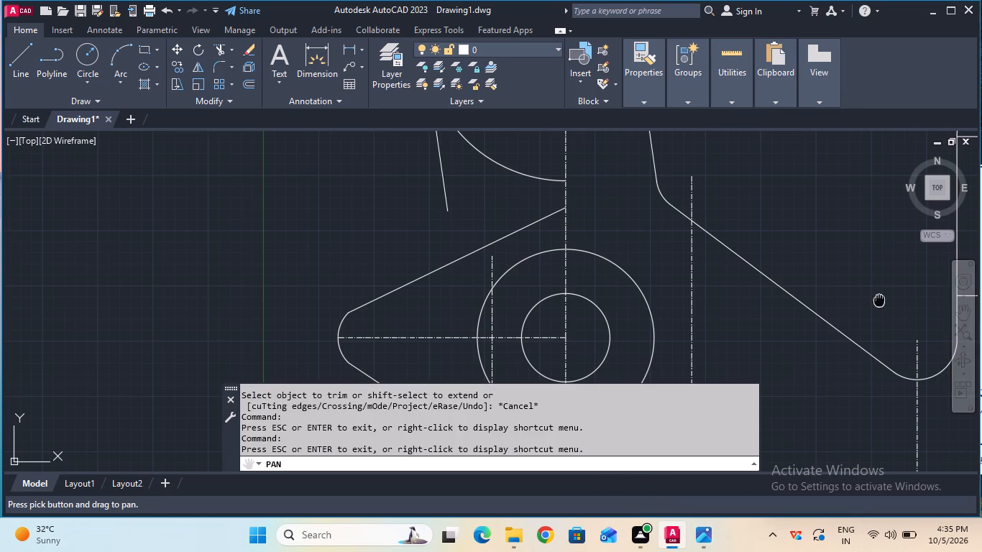
pyautogui.moveTo(881, 303); pyautogui.dragTo(900, 397)
pyautogui.press('Escape')
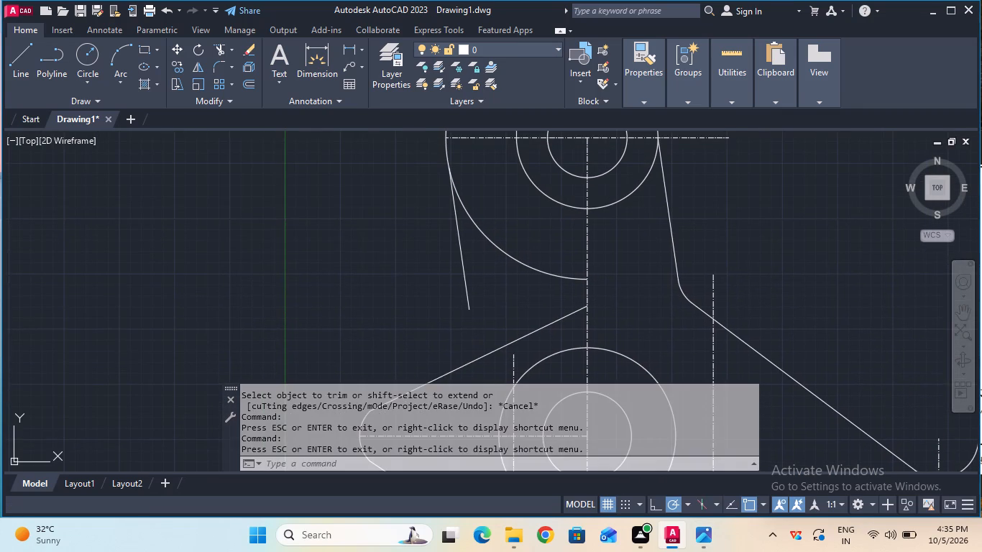
pyautogui.keyDown('ctrl'); pyautogui.scroll(-1, 900, 397); pyautogui.keyUp('ctrl')
pyautogui.press('Escape')
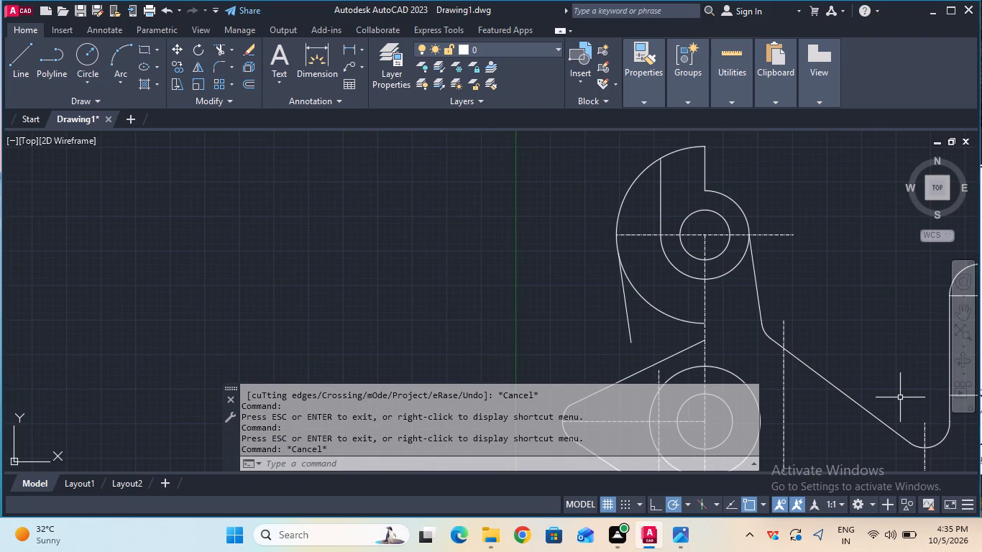
pyautogui.click(965, 314)
pyautogui.moveTo(798, 351); pyautogui.dragTo(795, 337)
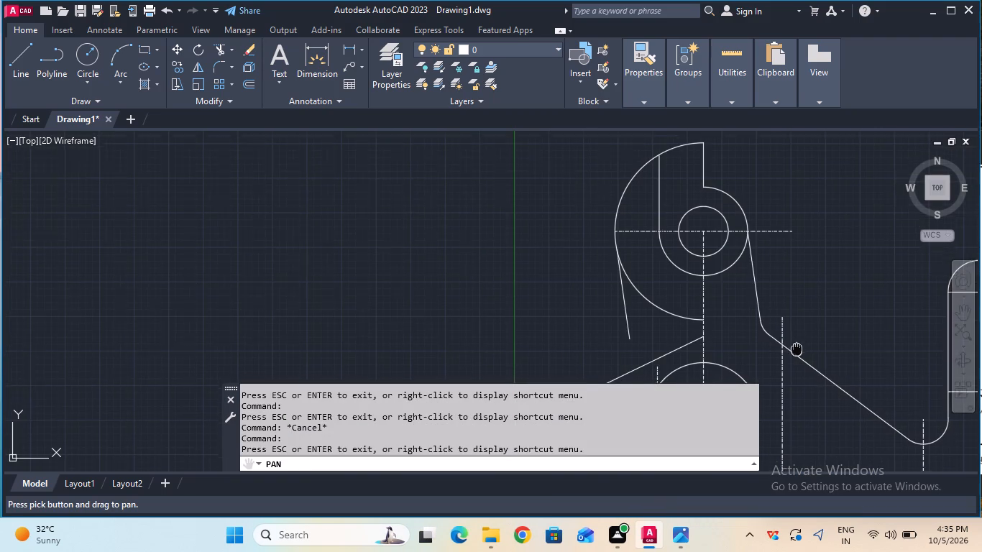
pyautogui.moveTo(795, 337); pyautogui.dragTo(778, 295)
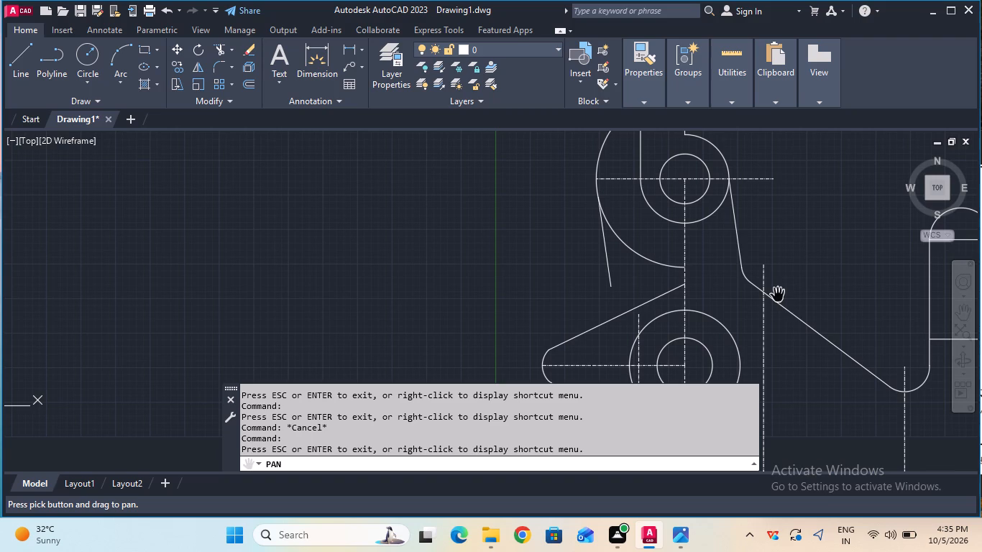
pyautogui.press('Escape')
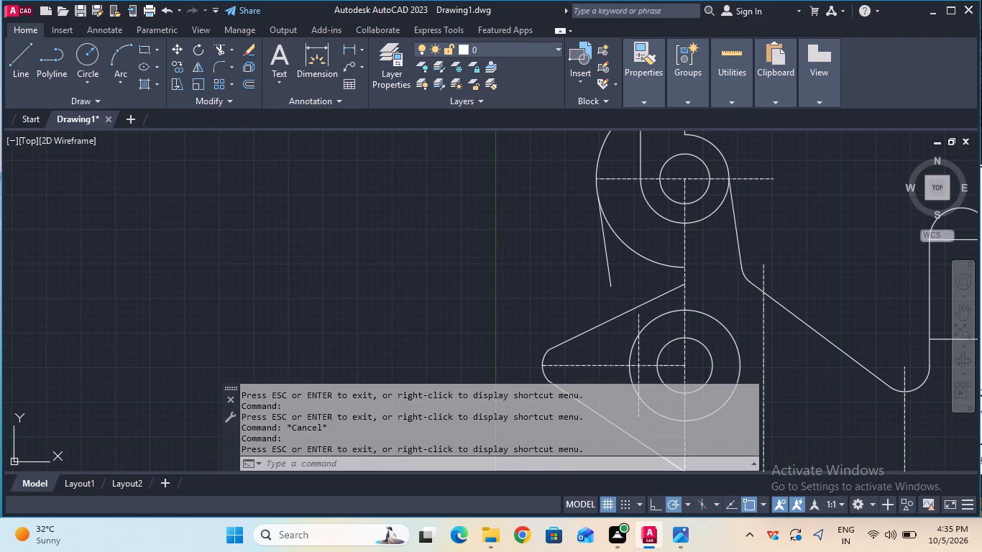
pyautogui.click(231, 47)
pyautogui.click(239, 92)
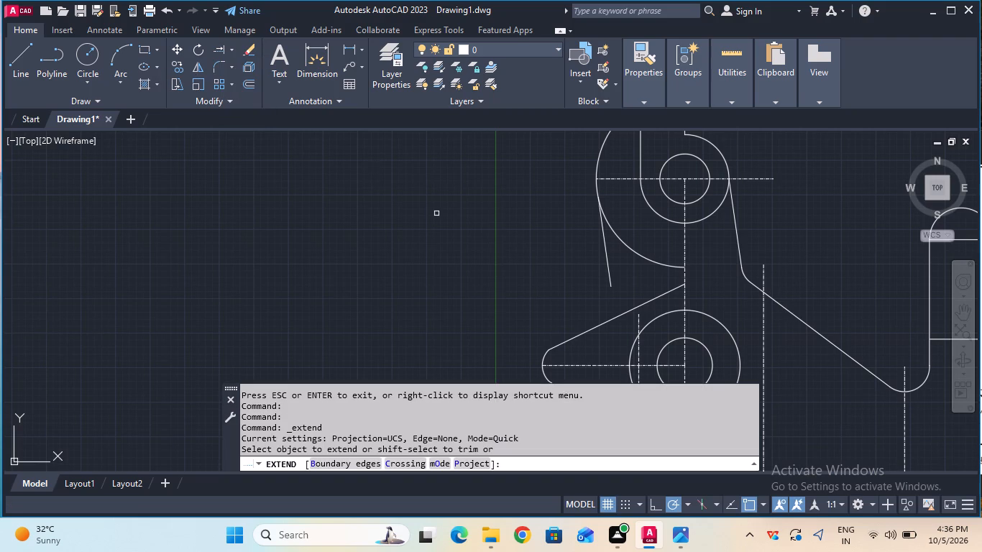
pyautogui.click(608, 270)
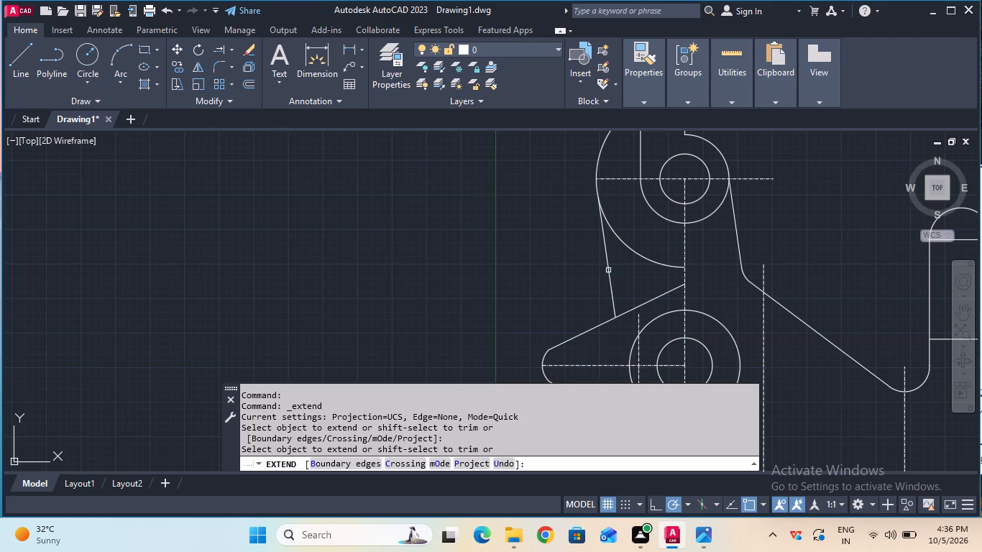
pyautogui.press('Escape')
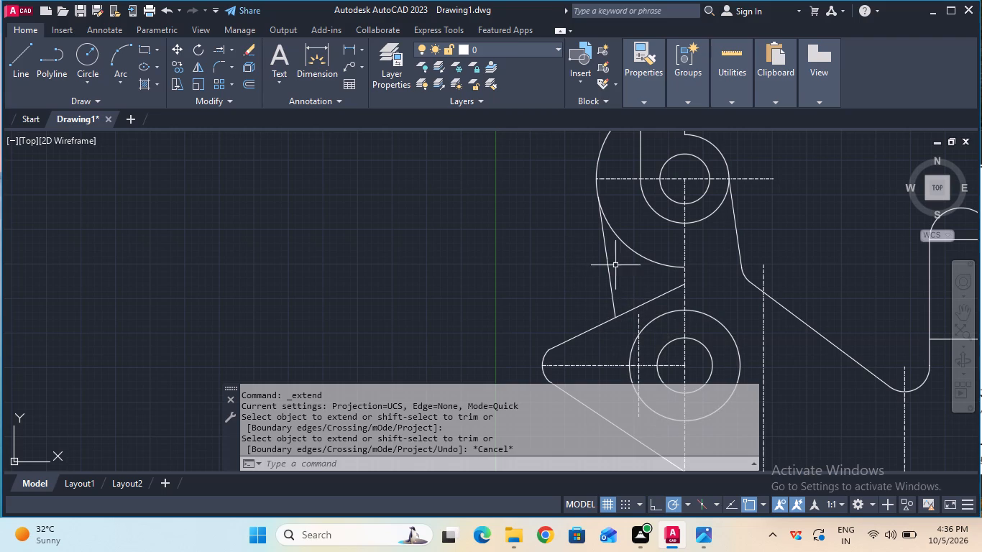
# Trim the lower part of the large outer arc between the offset slanted edge and the vertical centreline.
pyautogui.click(230, 45)
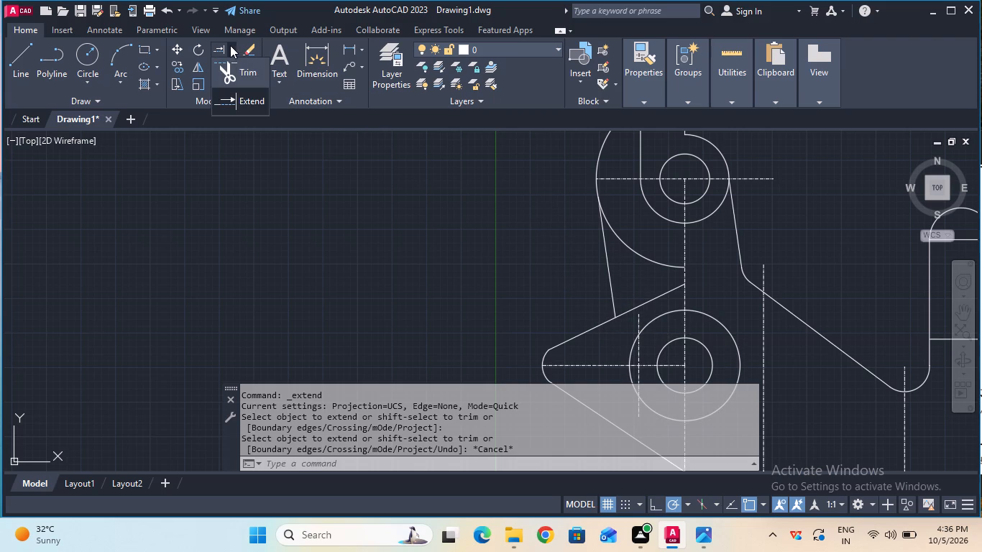
pyautogui.click(241, 83)
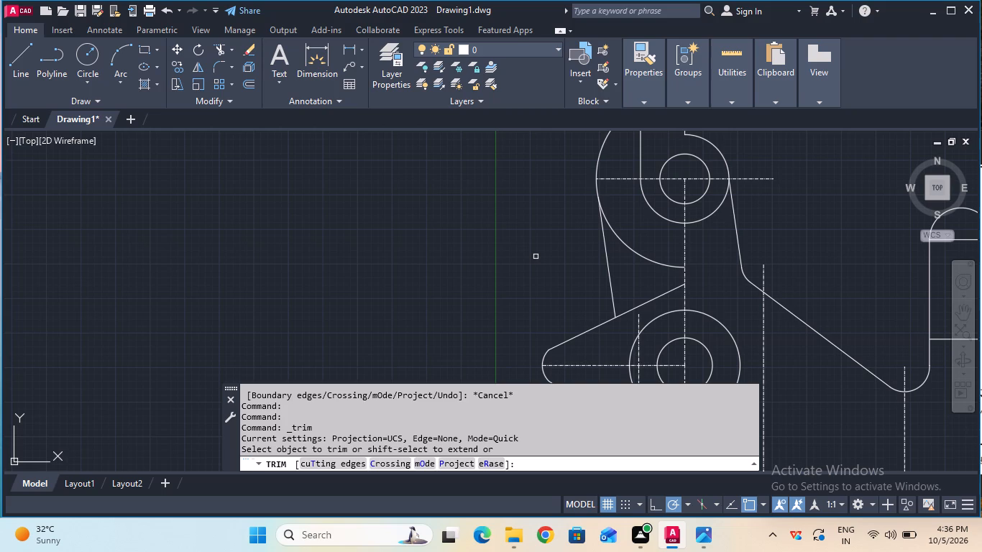
pyautogui.click(643, 257)
pyautogui.press('Escape')
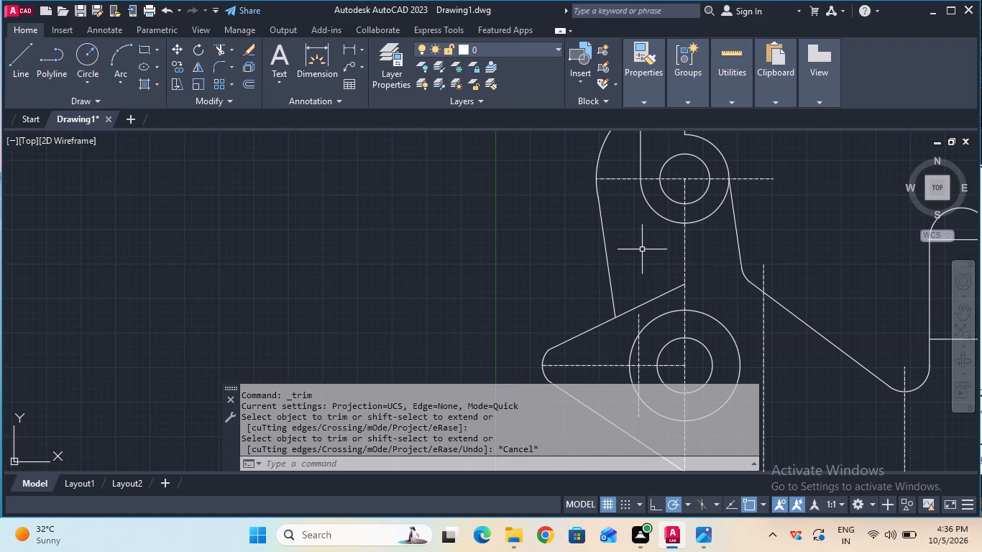
# Trim the short arm's sloping upper edge between the slanted lever edge and the vertical centreline.
pyautogui.click(223, 53)
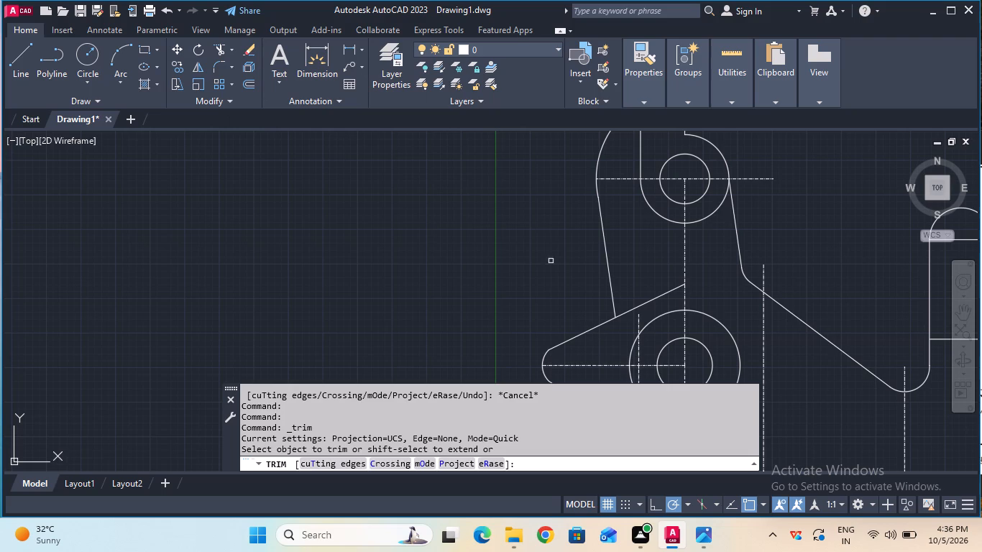
pyautogui.click(651, 298)
pyautogui.press('Escape')
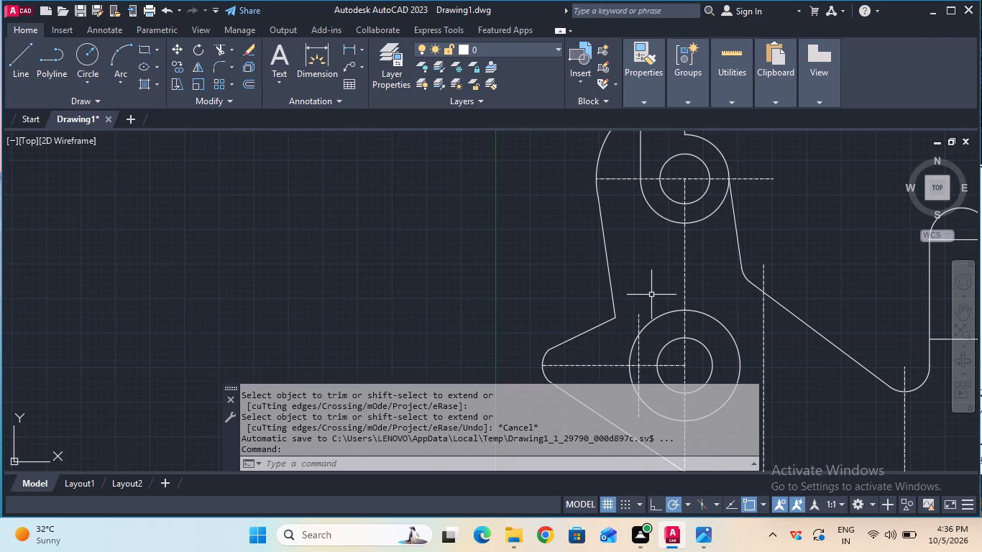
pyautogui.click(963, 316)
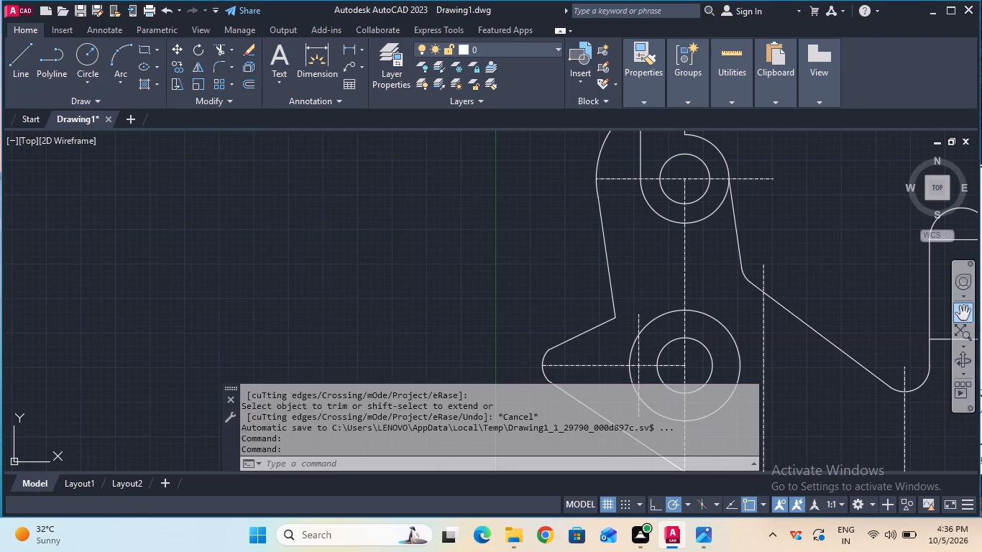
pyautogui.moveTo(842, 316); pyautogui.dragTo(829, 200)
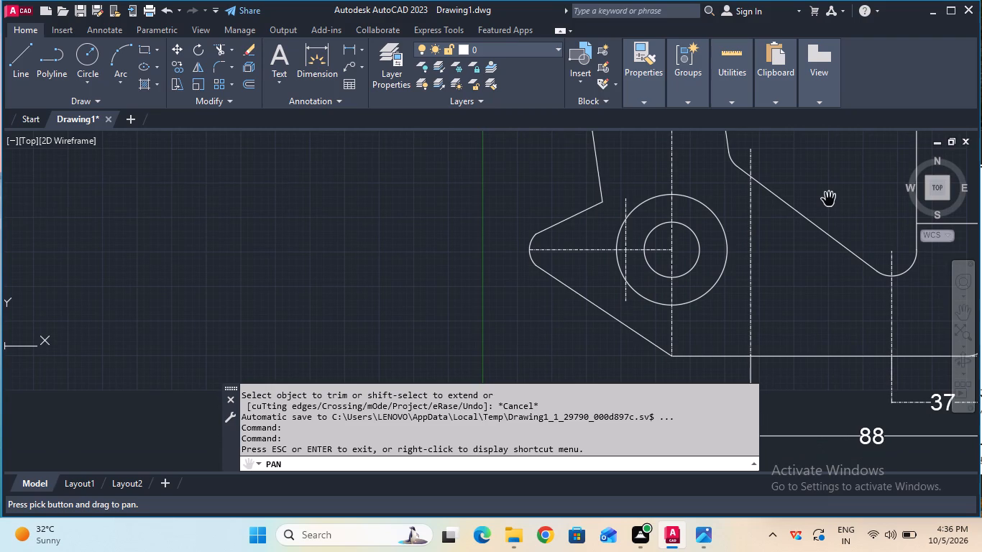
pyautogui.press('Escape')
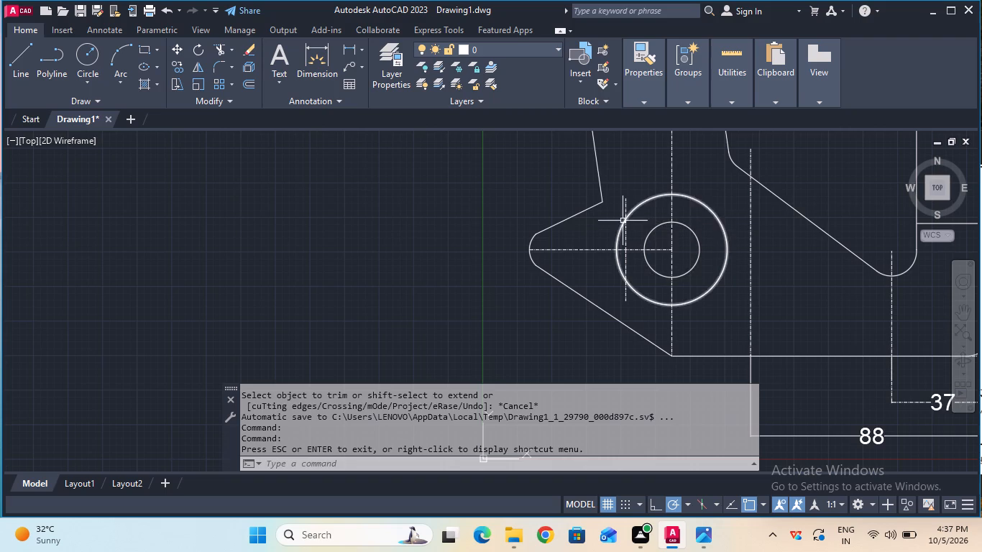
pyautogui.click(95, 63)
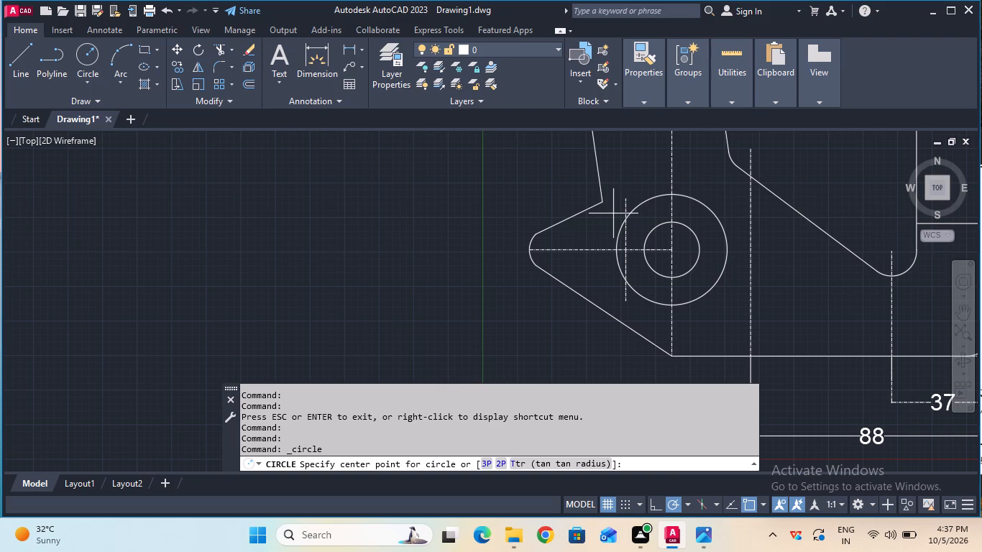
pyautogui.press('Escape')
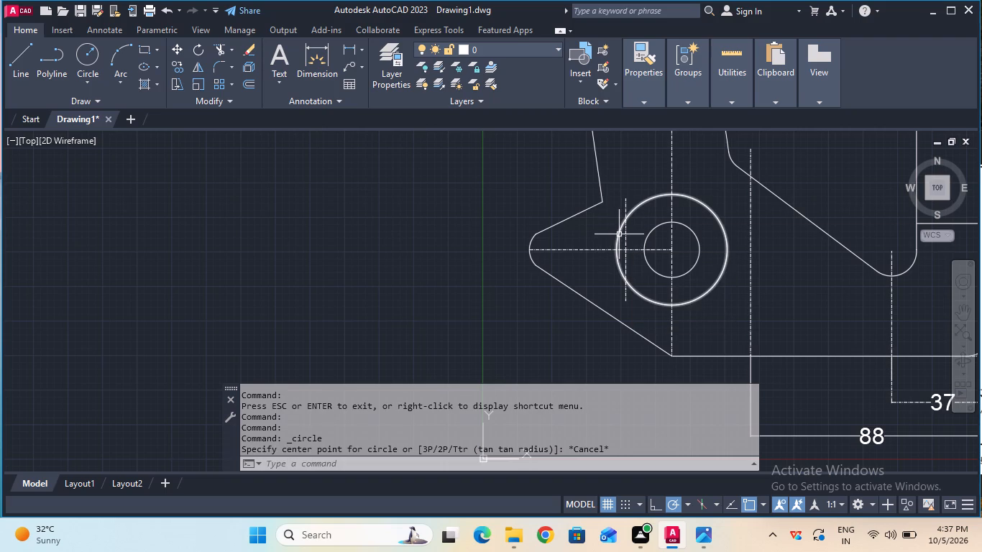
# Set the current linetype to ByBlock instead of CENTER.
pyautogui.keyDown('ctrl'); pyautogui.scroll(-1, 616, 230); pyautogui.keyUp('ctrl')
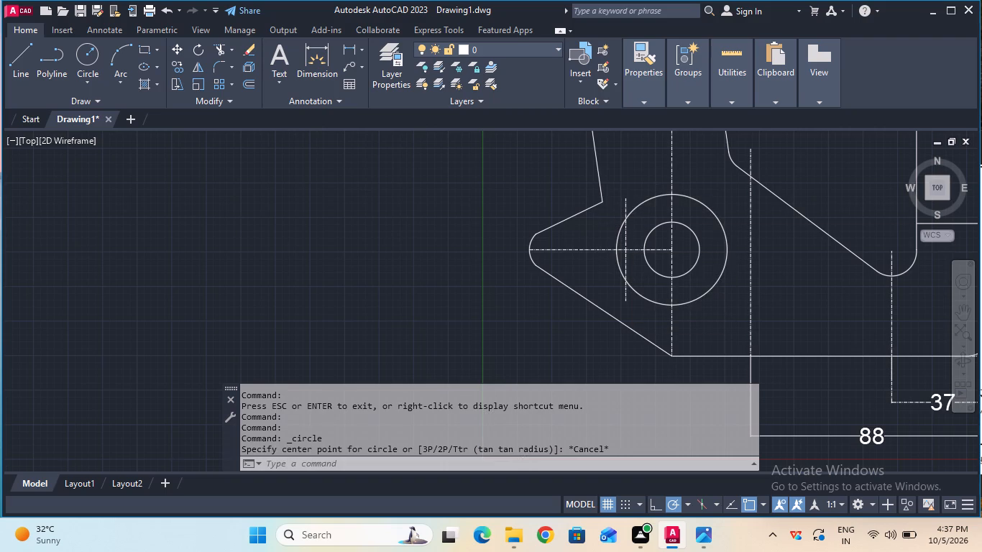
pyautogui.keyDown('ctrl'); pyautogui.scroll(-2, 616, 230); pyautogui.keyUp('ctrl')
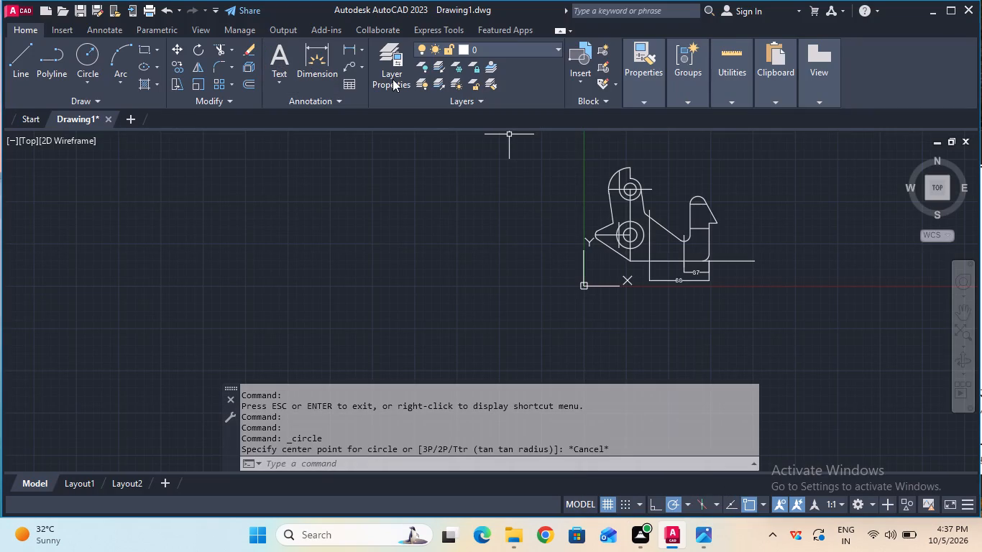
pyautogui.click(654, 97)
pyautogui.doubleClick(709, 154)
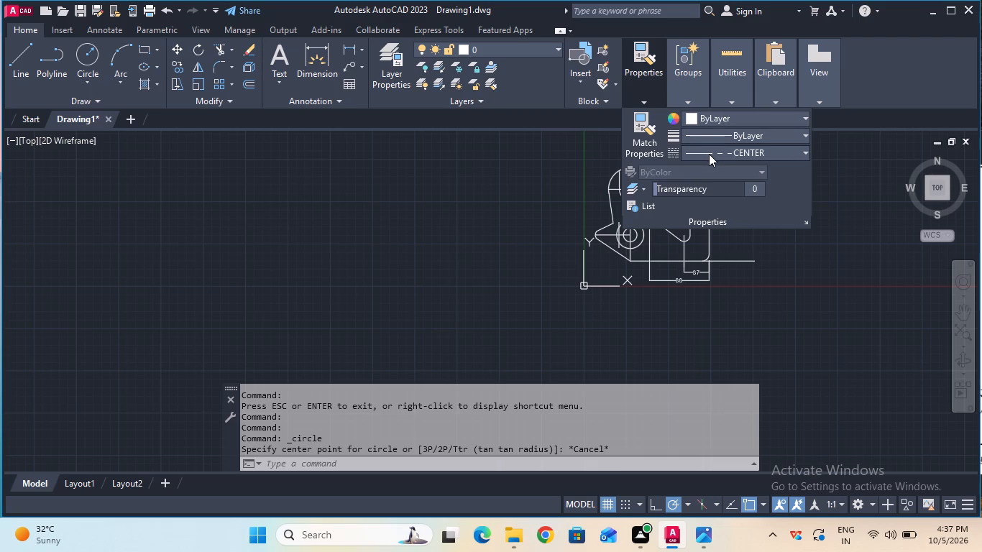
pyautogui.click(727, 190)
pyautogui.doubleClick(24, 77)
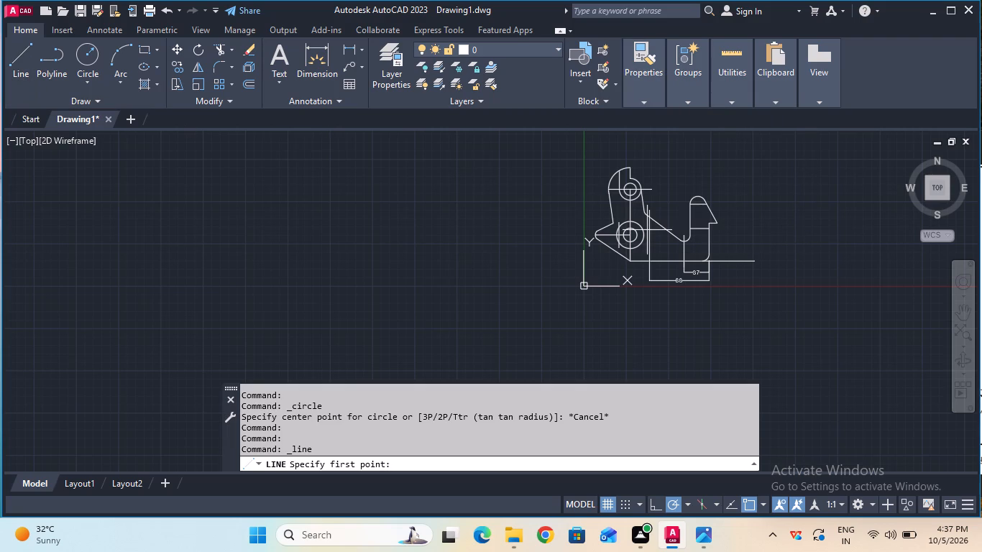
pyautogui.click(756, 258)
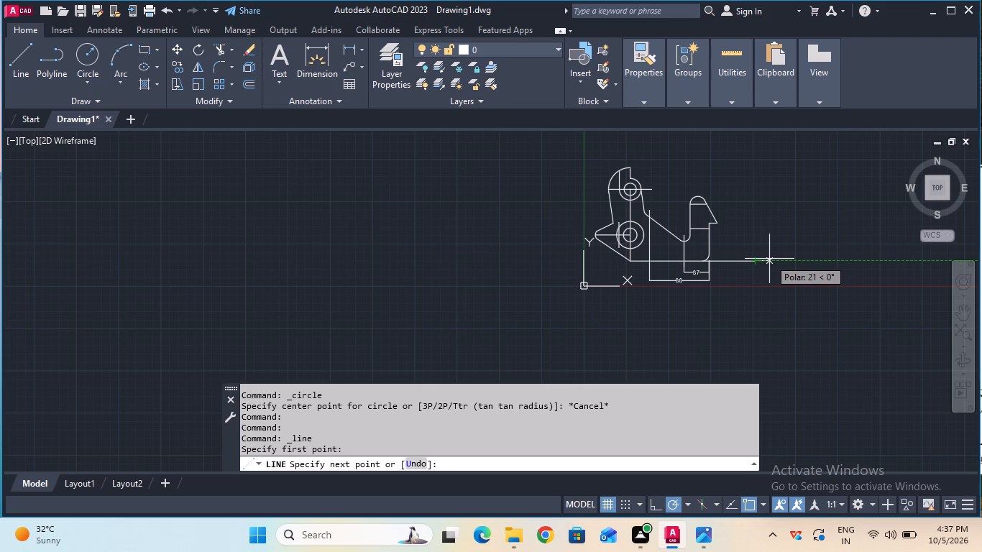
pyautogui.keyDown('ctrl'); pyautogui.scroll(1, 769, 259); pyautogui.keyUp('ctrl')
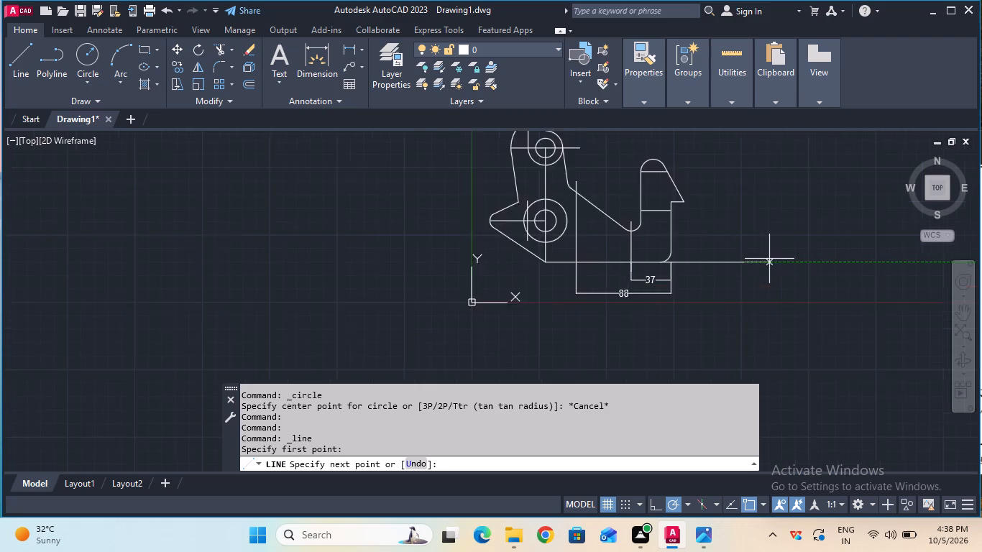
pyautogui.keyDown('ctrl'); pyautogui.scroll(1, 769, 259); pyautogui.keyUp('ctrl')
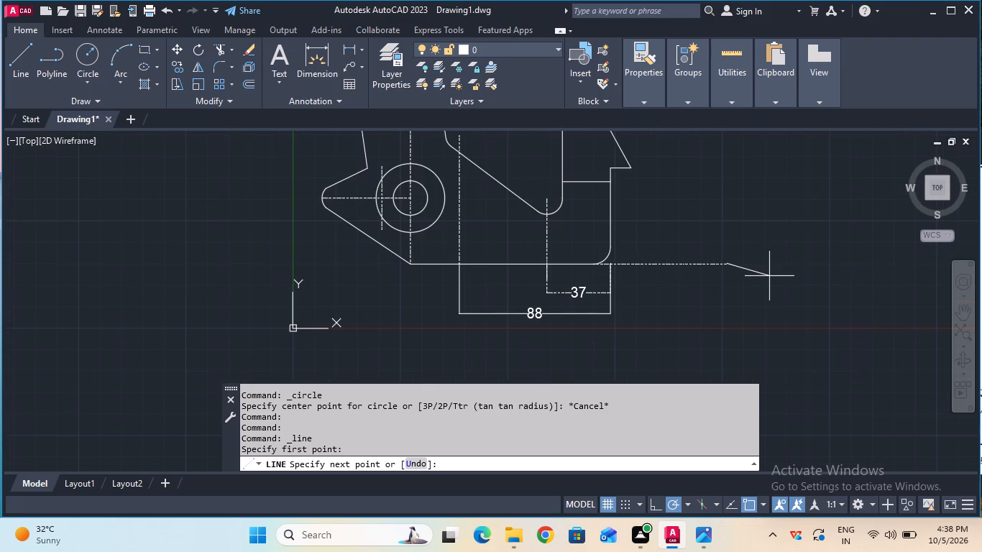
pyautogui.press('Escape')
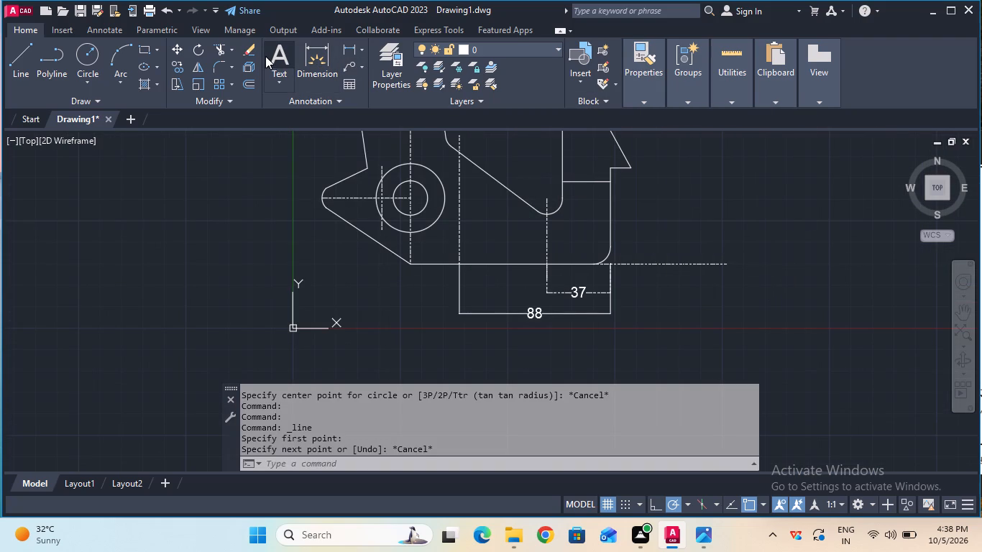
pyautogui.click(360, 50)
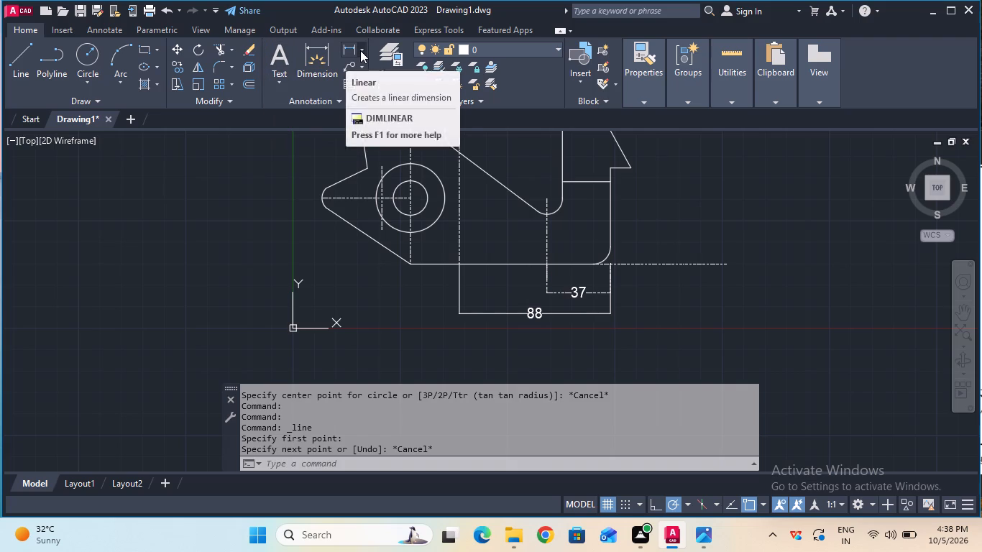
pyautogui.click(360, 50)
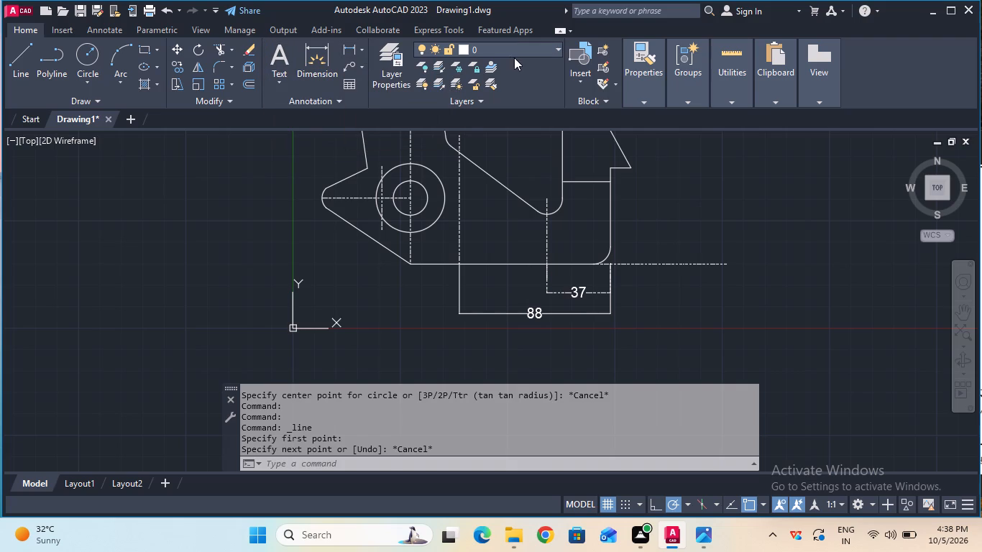
# Set the current linetype to ByLayer.
pyautogui.click(654, 103)
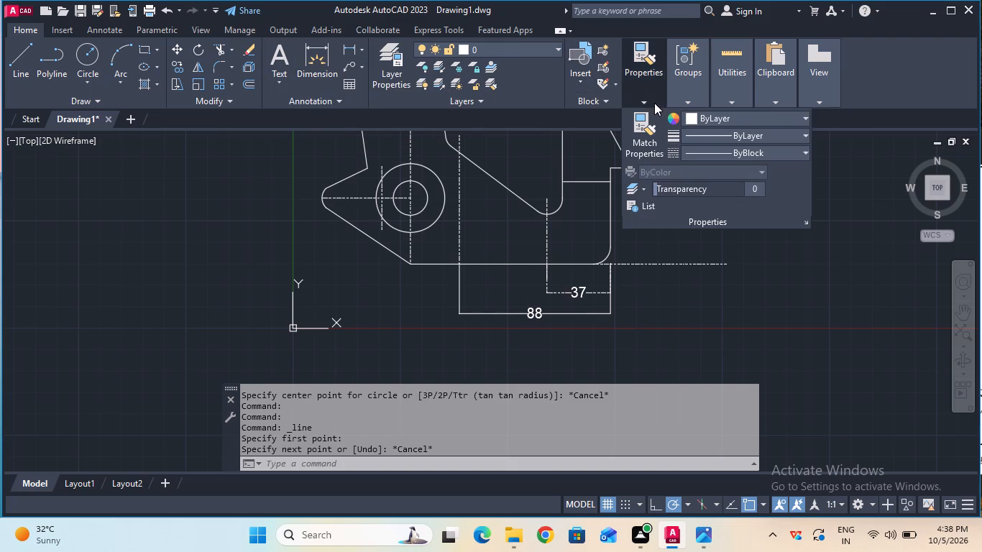
pyautogui.click(718, 152)
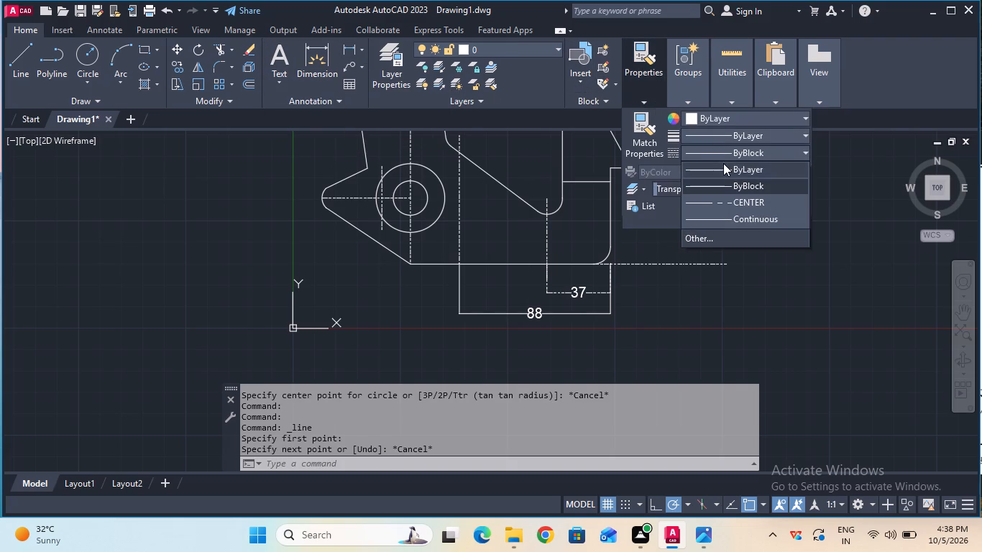
pyautogui.click(723, 163)
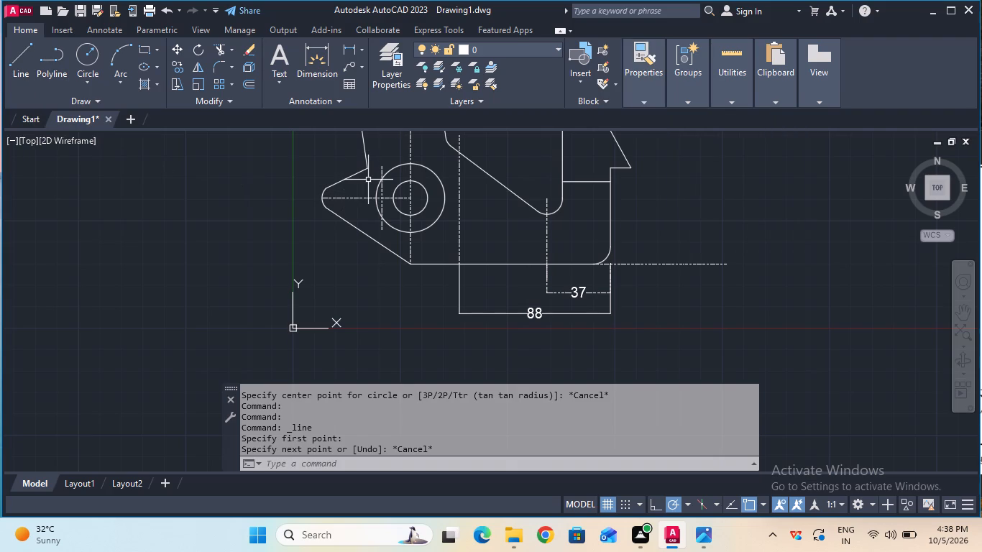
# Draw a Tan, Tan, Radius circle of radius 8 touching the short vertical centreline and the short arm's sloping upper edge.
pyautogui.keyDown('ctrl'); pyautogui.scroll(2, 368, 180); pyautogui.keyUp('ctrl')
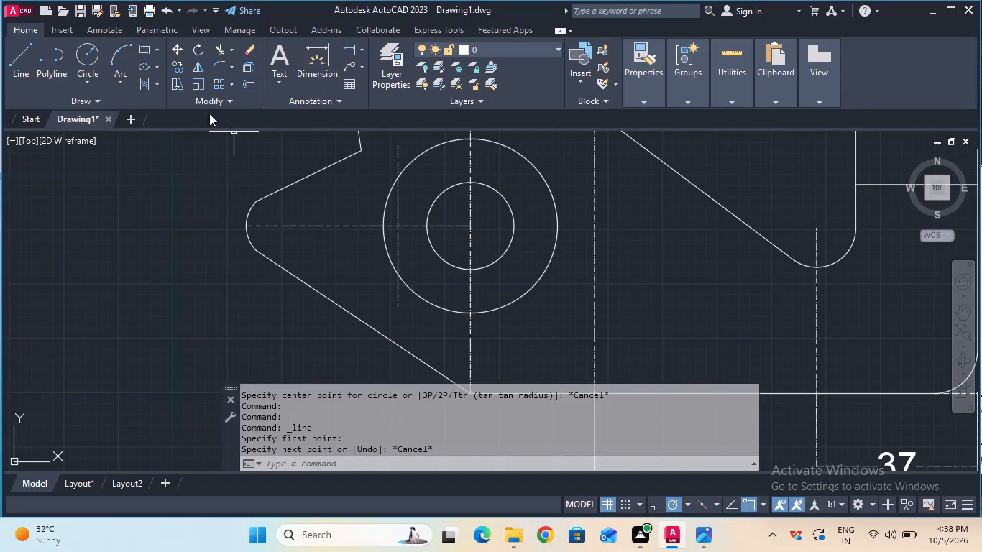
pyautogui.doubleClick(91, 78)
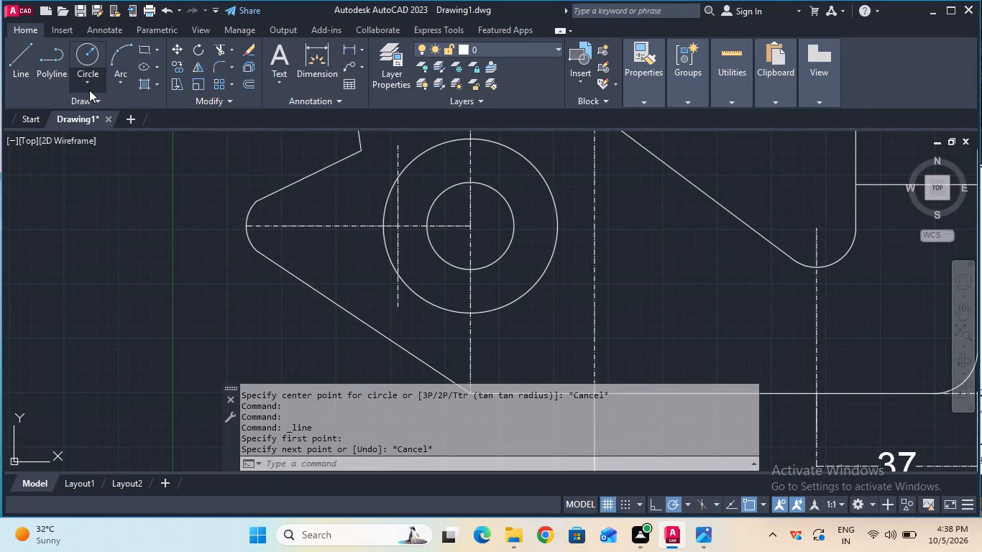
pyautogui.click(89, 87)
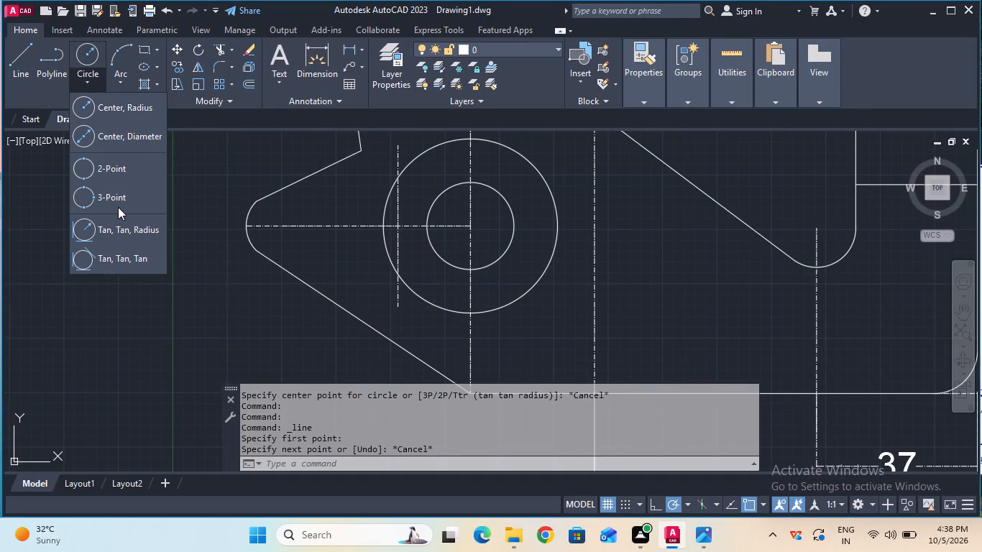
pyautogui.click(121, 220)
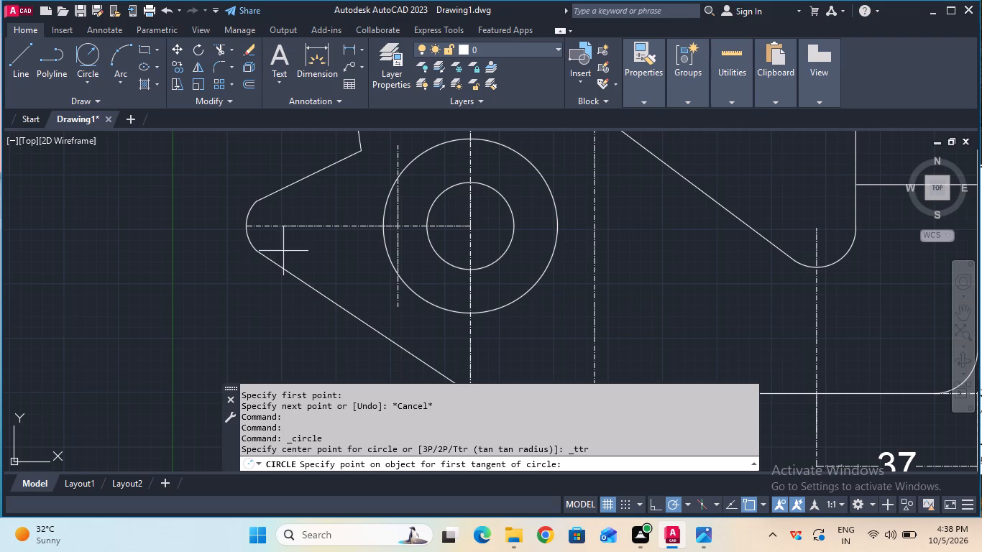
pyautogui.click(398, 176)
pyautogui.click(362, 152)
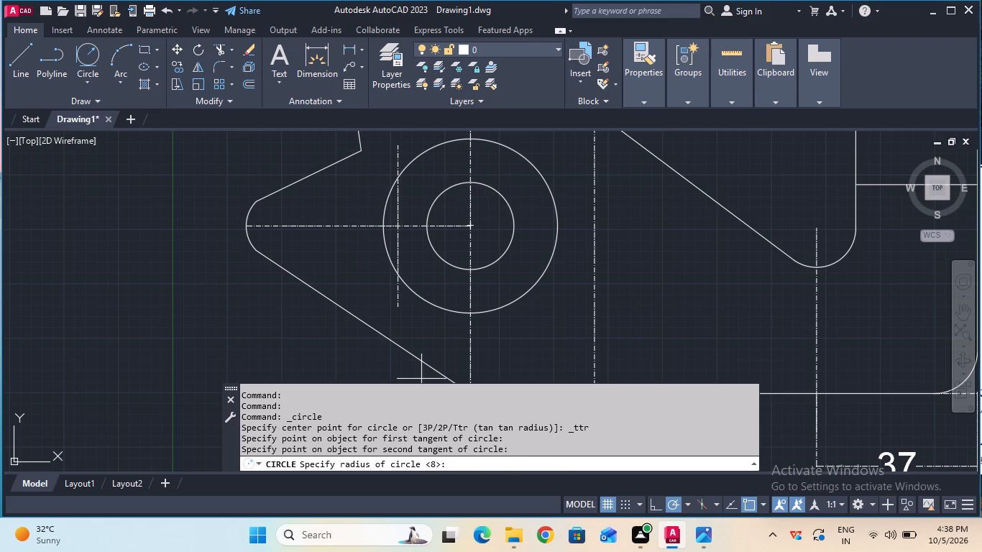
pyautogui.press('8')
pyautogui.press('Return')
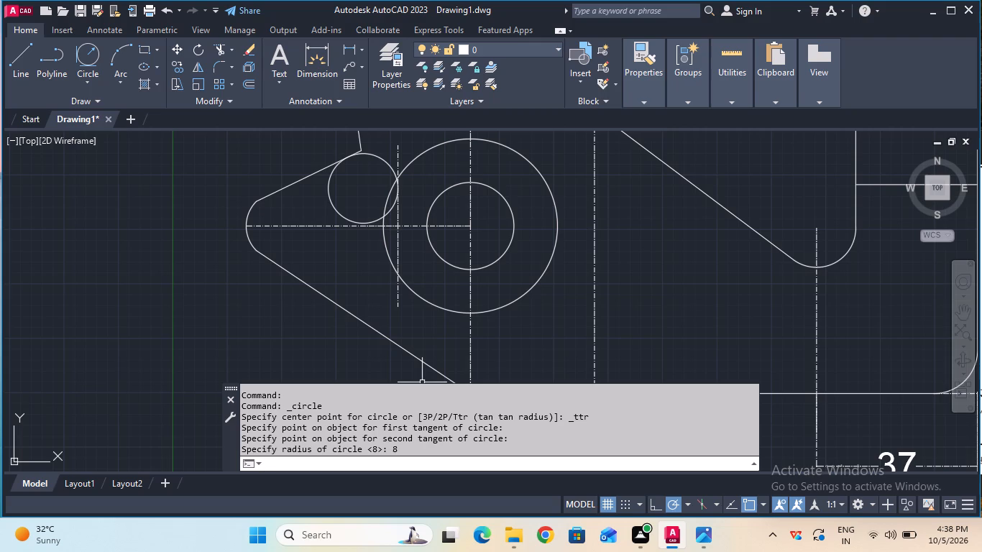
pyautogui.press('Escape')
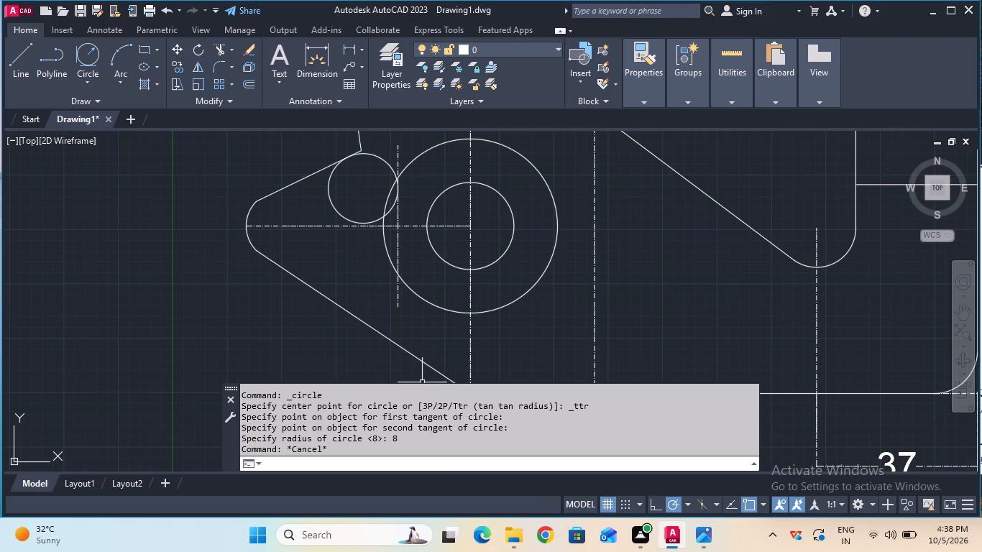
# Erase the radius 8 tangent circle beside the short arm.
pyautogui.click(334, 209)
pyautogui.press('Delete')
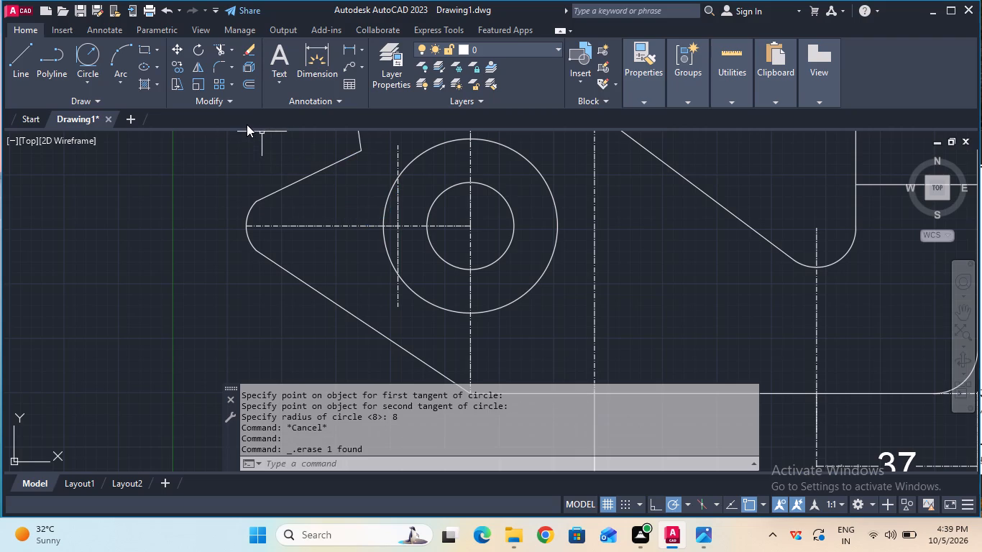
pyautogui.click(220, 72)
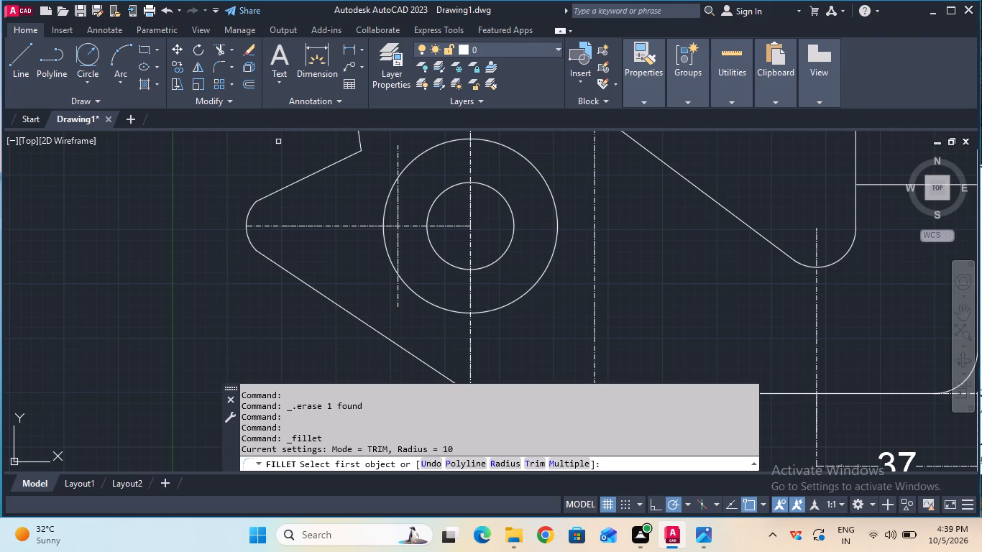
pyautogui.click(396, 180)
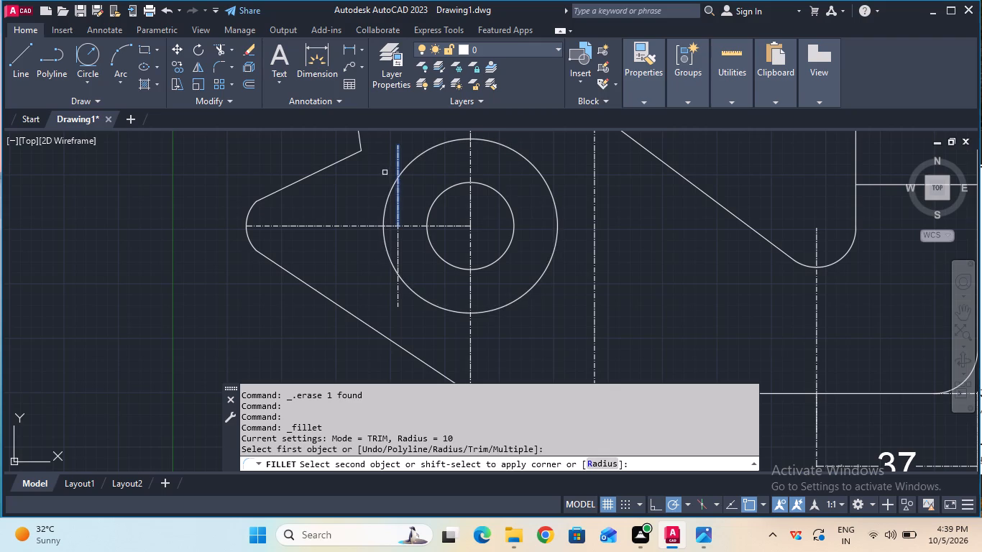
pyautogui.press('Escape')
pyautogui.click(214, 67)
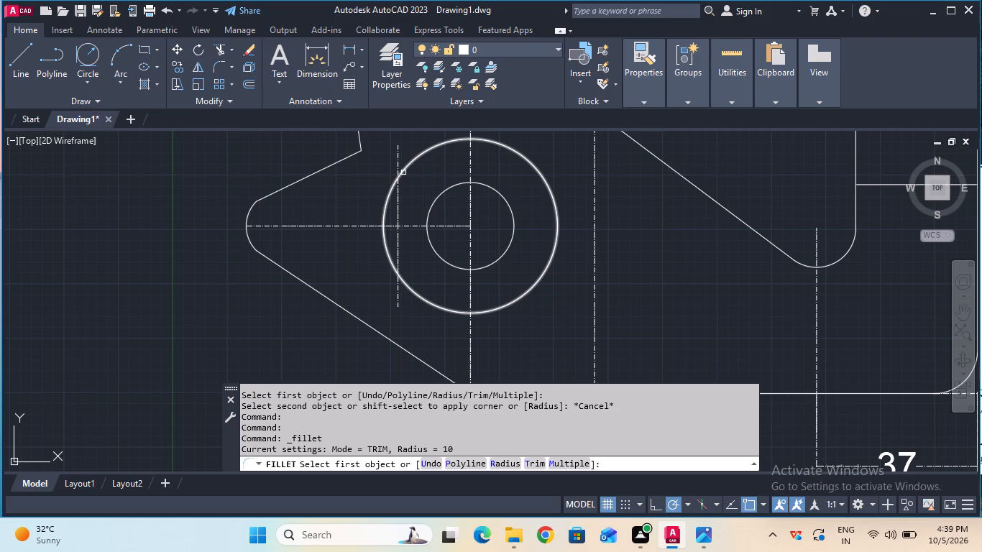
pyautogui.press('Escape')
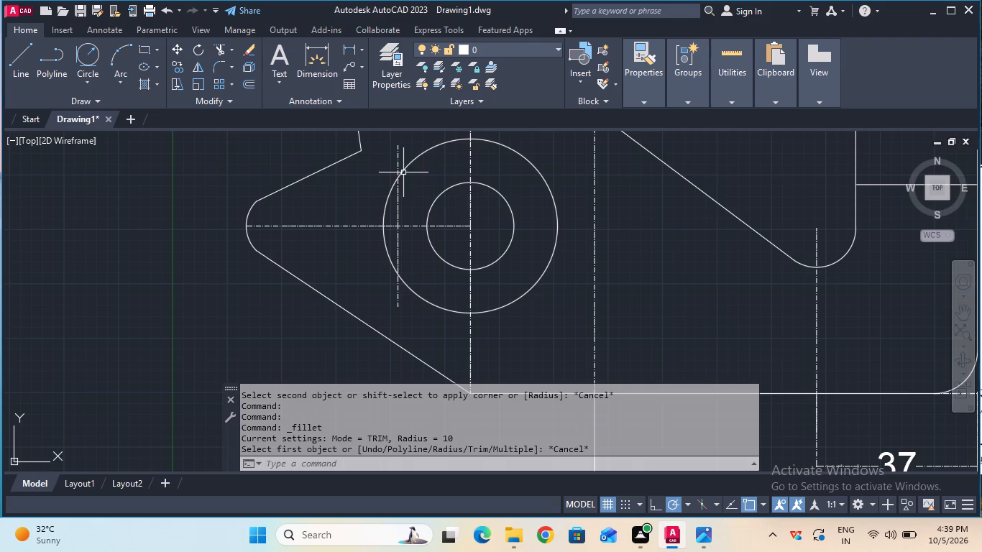
# Measure the short vertical centreline beside the lower circles, between its outer-circle crossings and from end to end.
pyautogui.click(343, 49)
pyautogui.click(398, 180)
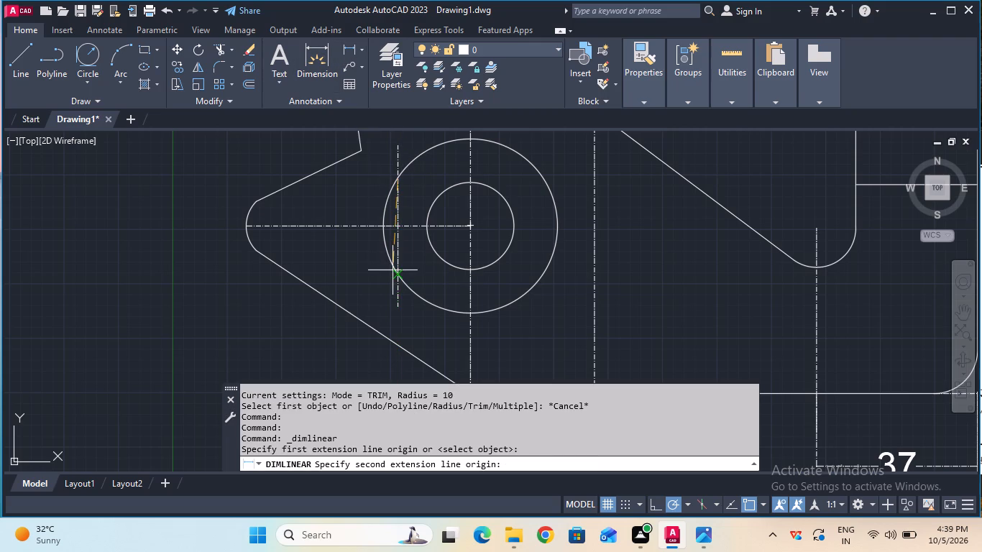
pyautogui.click(397, 275)
pyautogui.press('Escape')
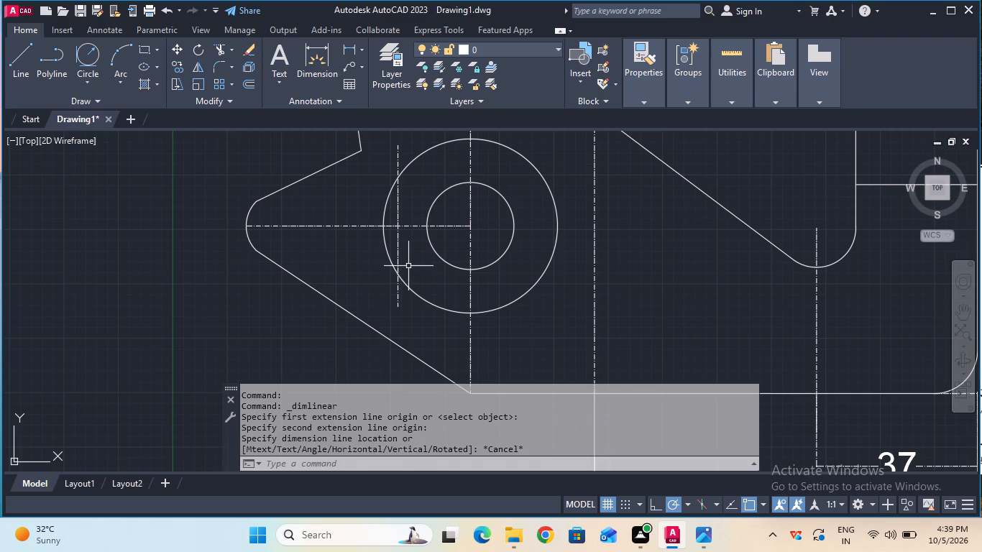
pyautogui.click(347, 54)
pyautogui.click(395, 147)
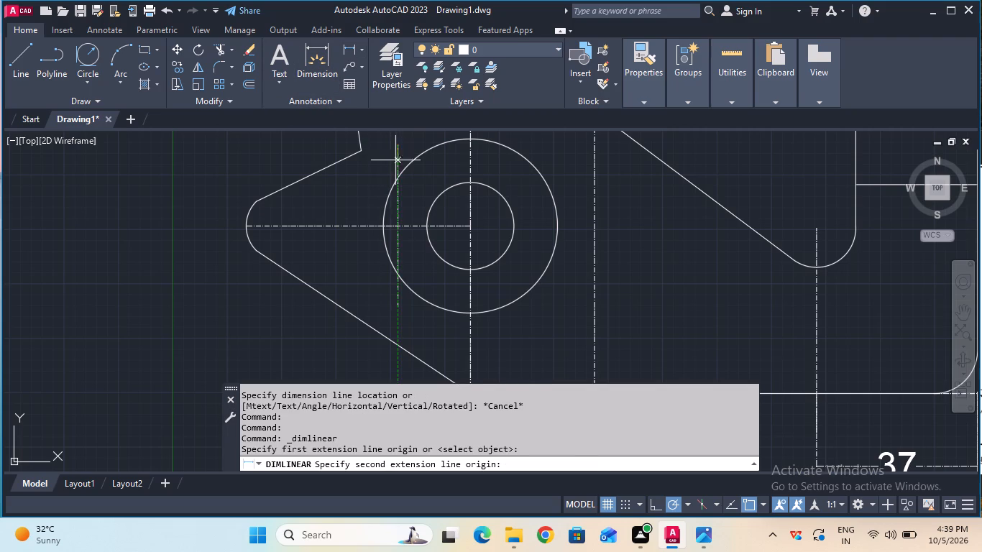
pyautogui.click(401, 308)
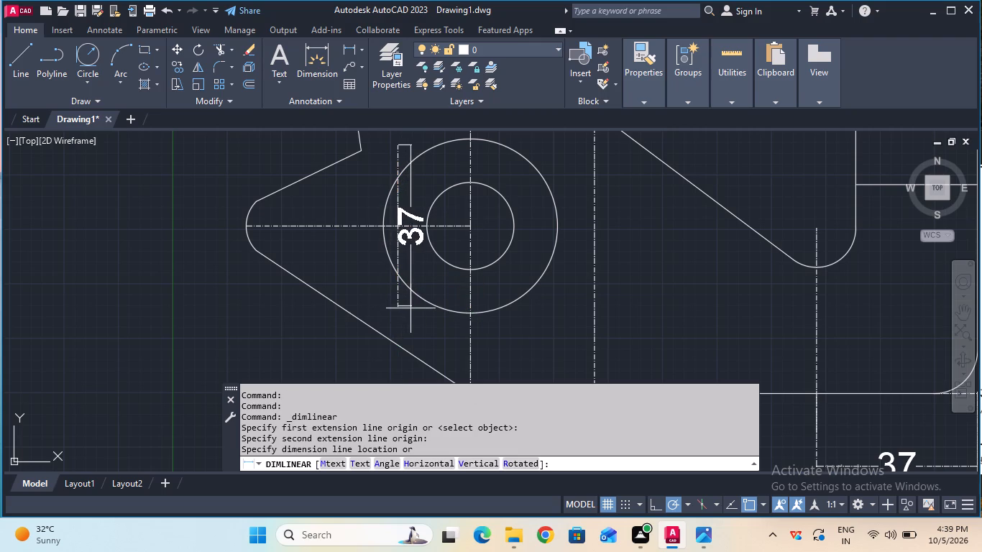
pyautogui.press('Escape')
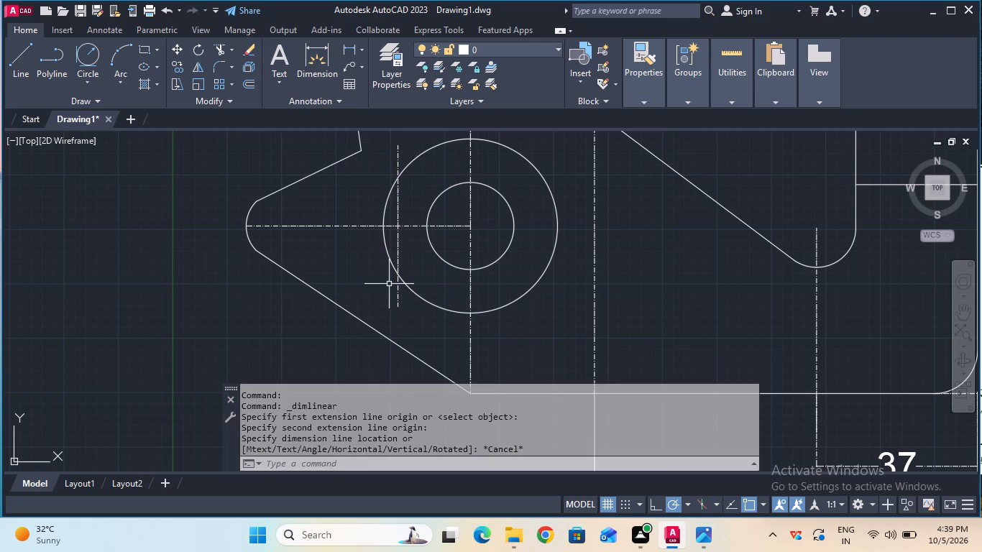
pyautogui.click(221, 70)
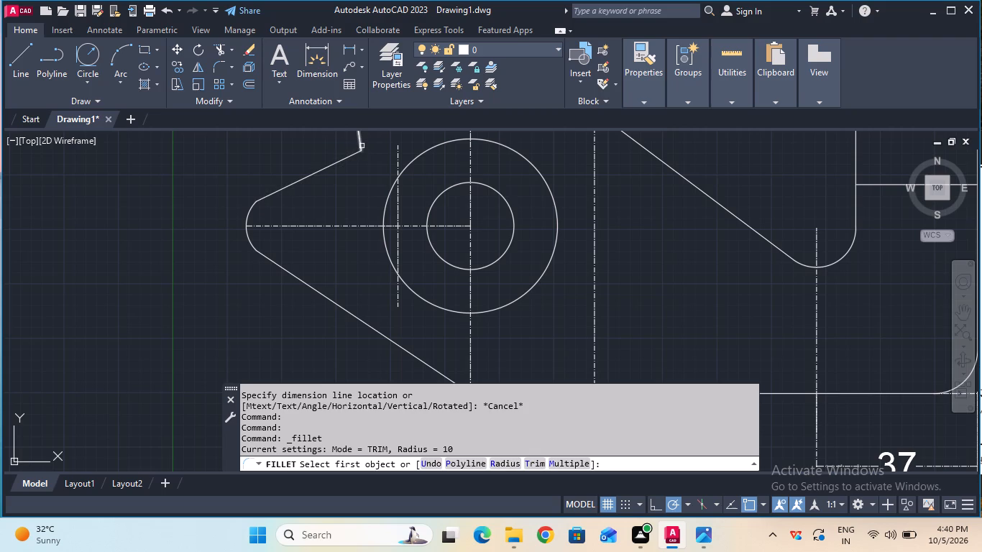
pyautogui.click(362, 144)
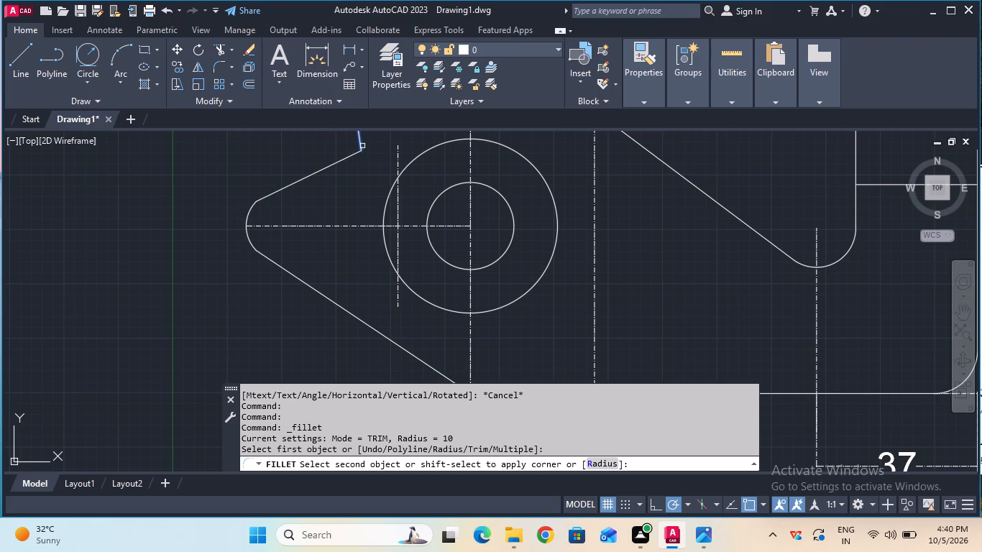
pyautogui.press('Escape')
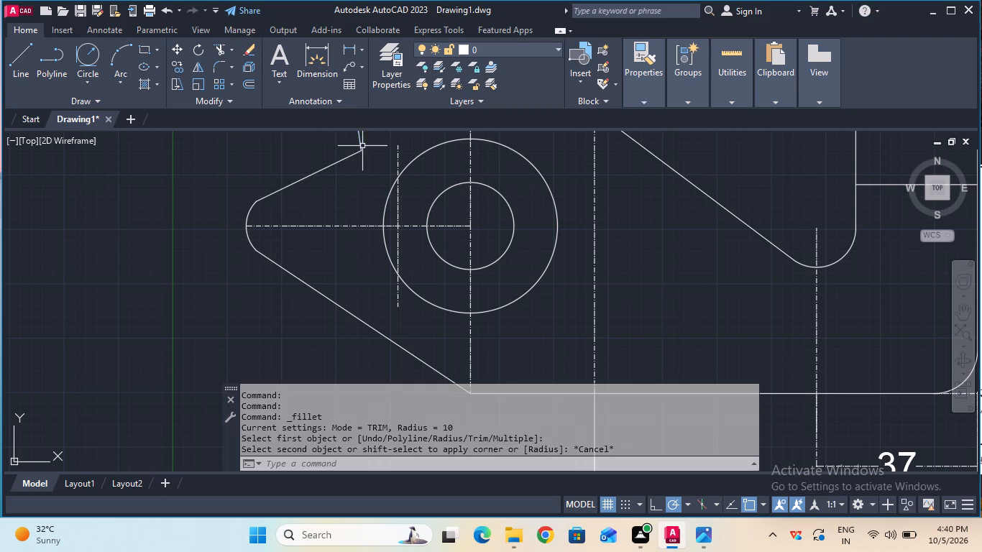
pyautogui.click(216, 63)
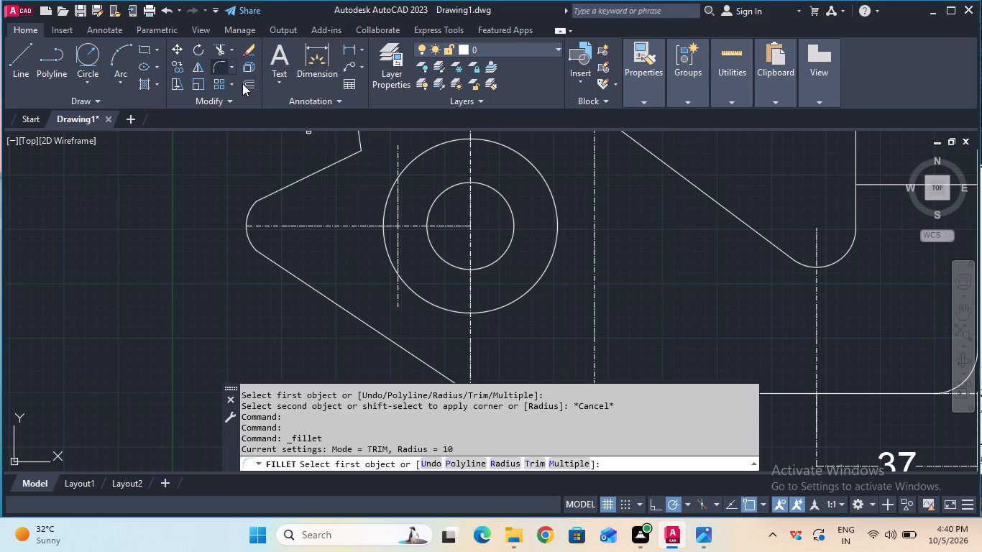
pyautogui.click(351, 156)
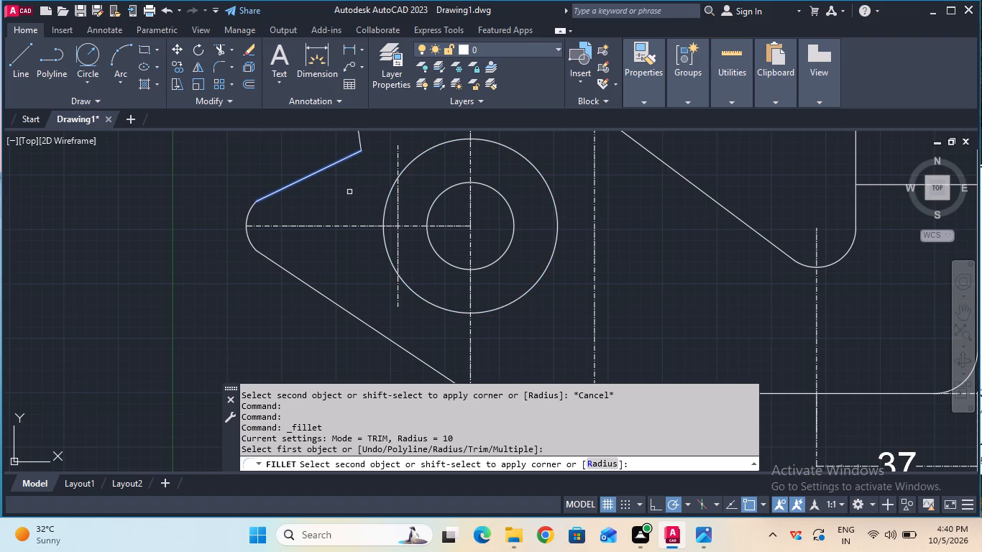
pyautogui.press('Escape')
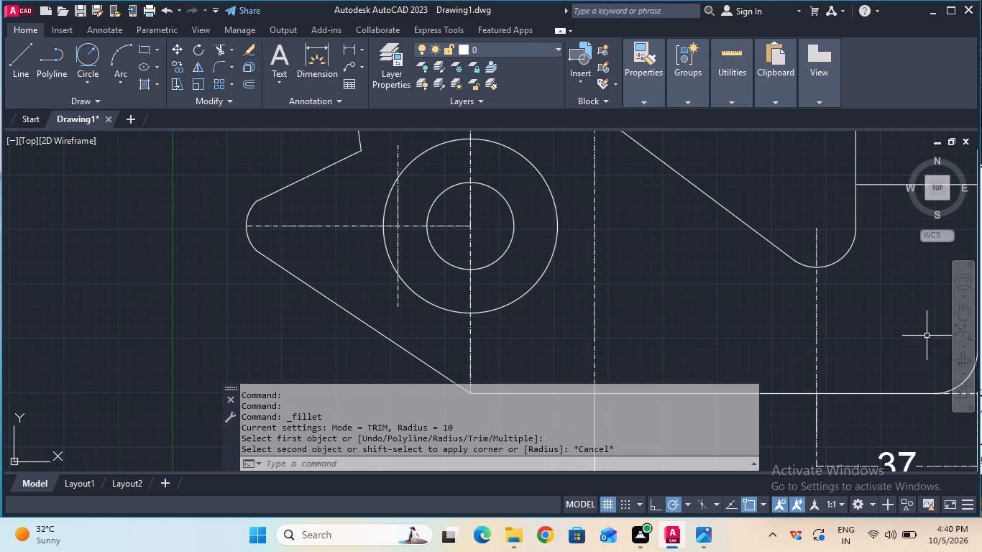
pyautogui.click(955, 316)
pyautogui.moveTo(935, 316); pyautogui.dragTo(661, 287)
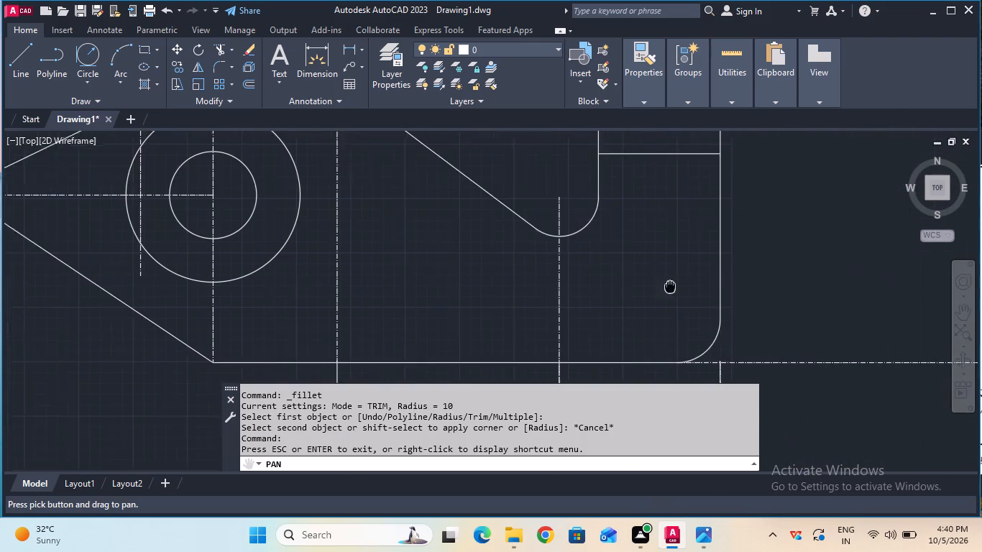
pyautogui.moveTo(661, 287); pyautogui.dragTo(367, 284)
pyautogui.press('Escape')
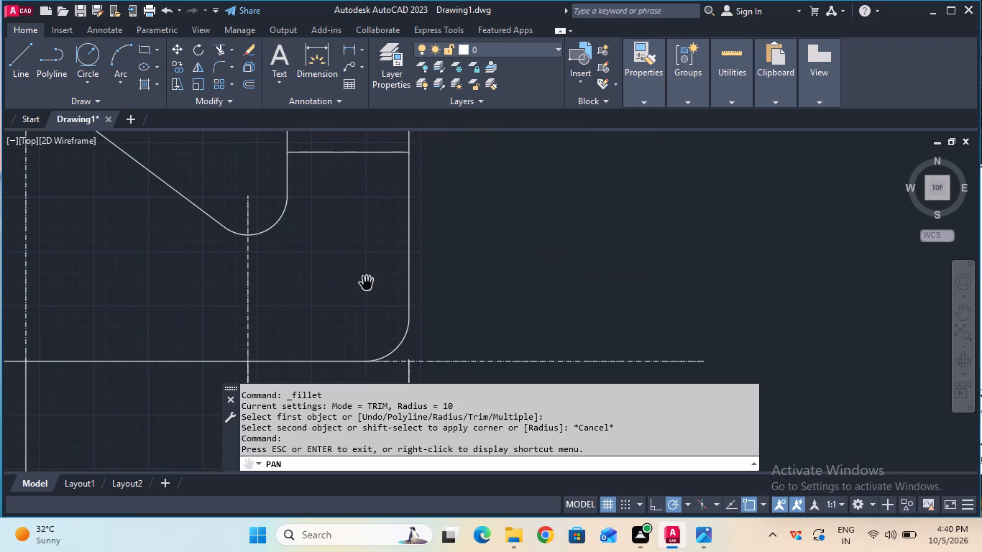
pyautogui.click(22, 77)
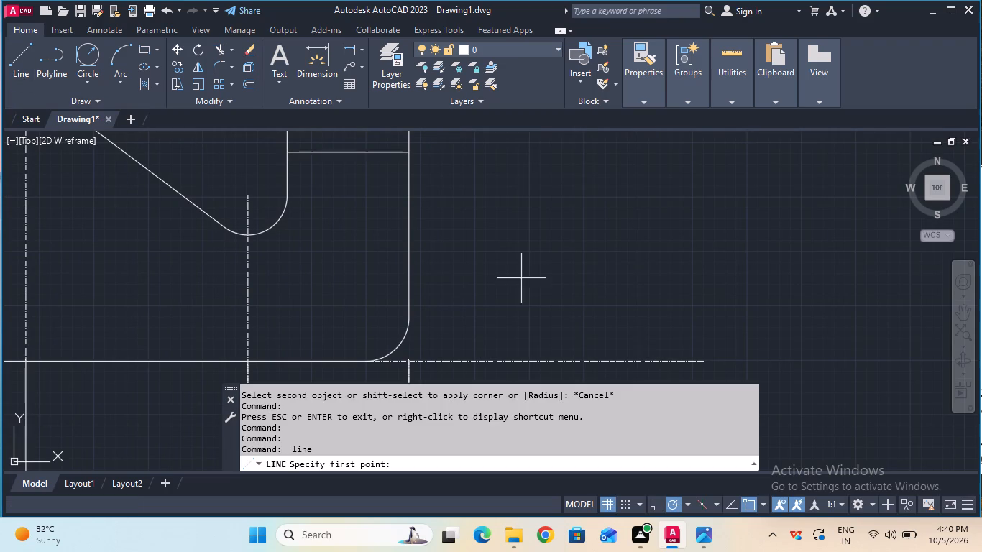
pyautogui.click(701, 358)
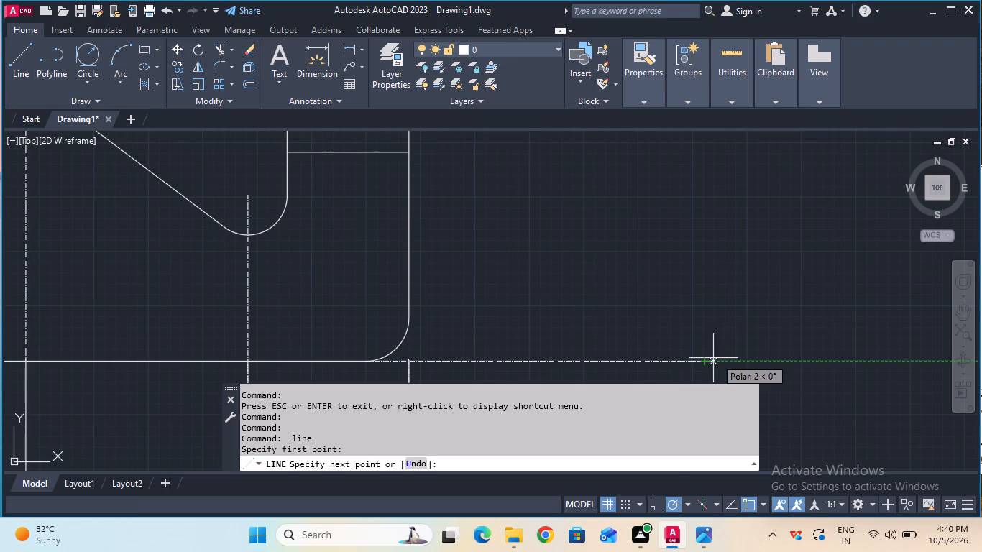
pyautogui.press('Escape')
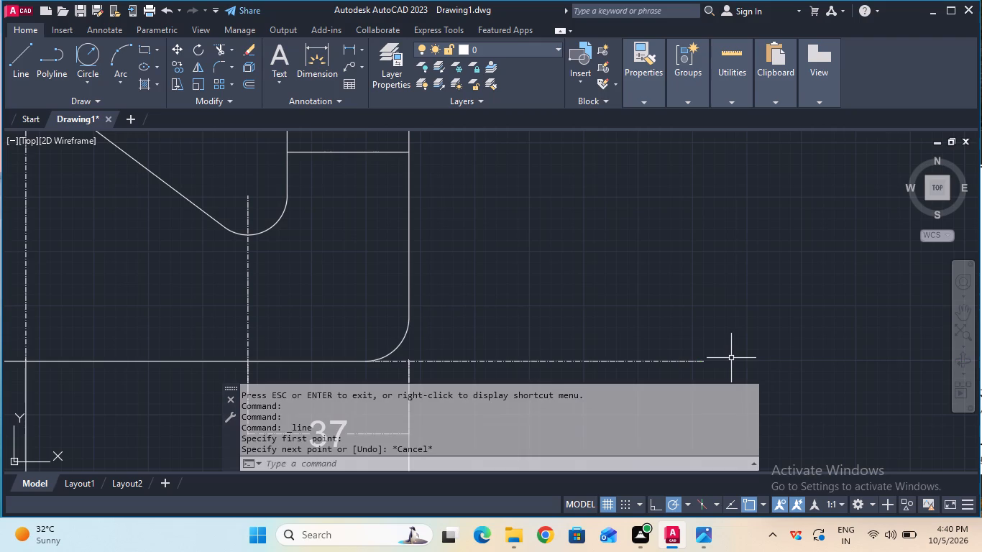
# Draw a horizontal line 13 mm long continuing outward from the free right end of the base centreline.
pyautogui.click(644, 103)
pyautogui.click(644, 103)
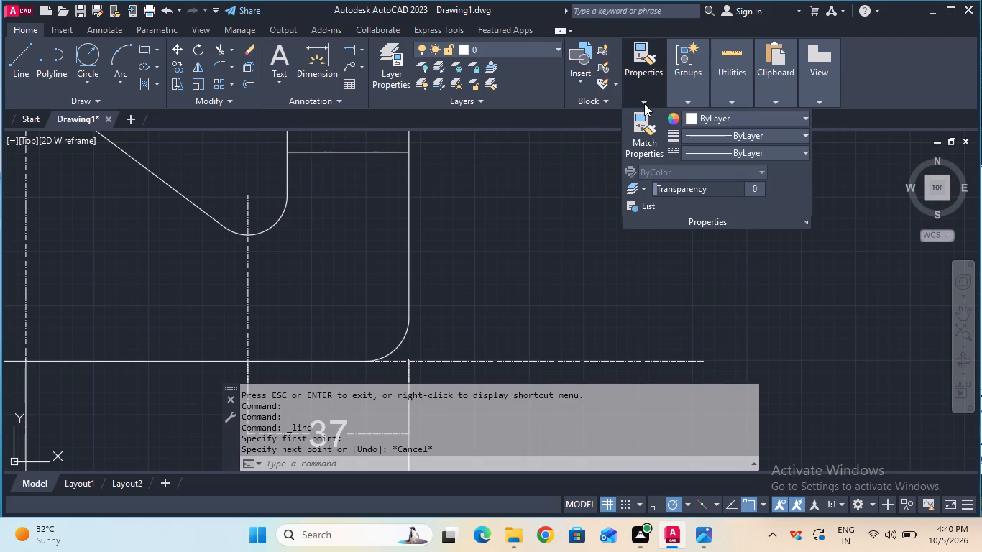
pyautogui.click(31, 60)
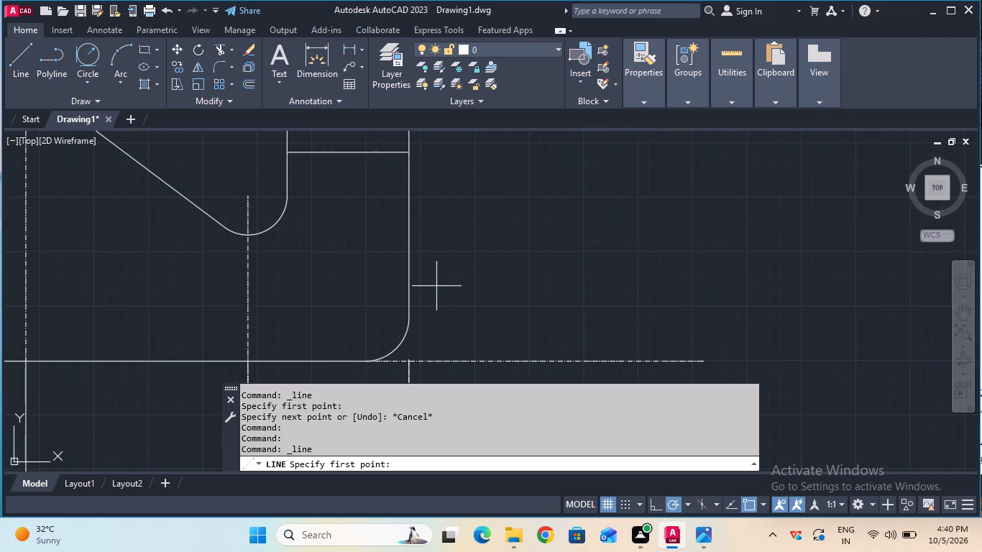
pyautogui.click(702, 360)
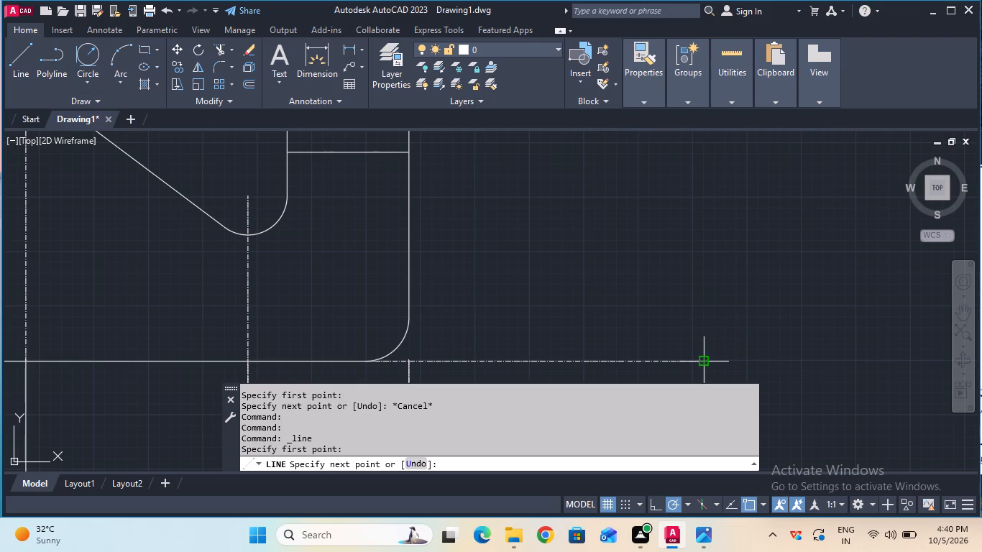
pyautogui.write('13')
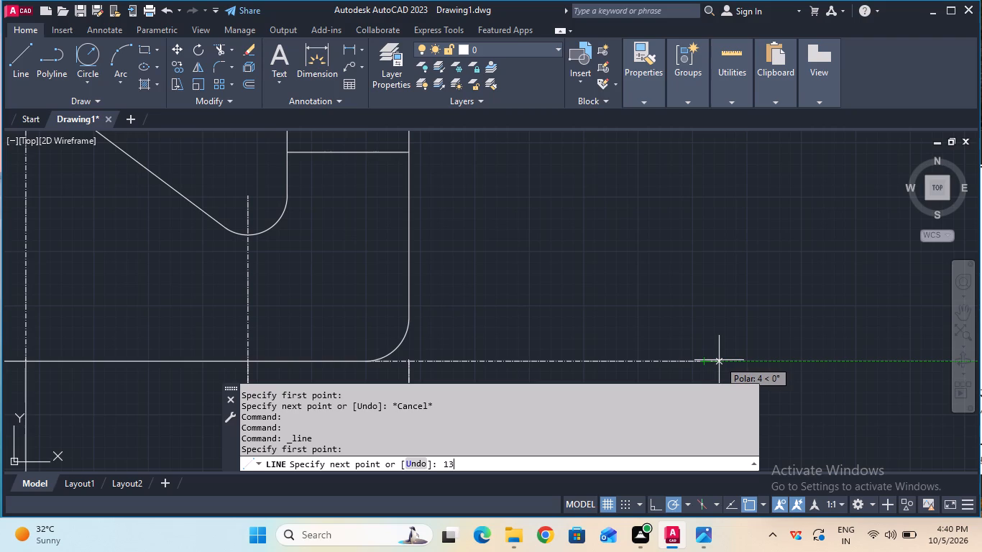
pyautogui.press('Return')
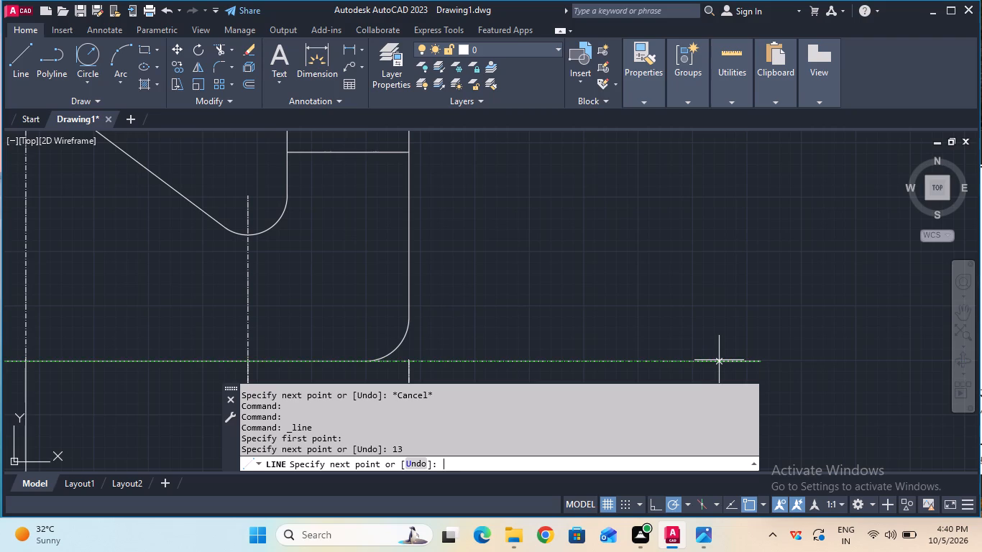
pyautogui.press('Escape')
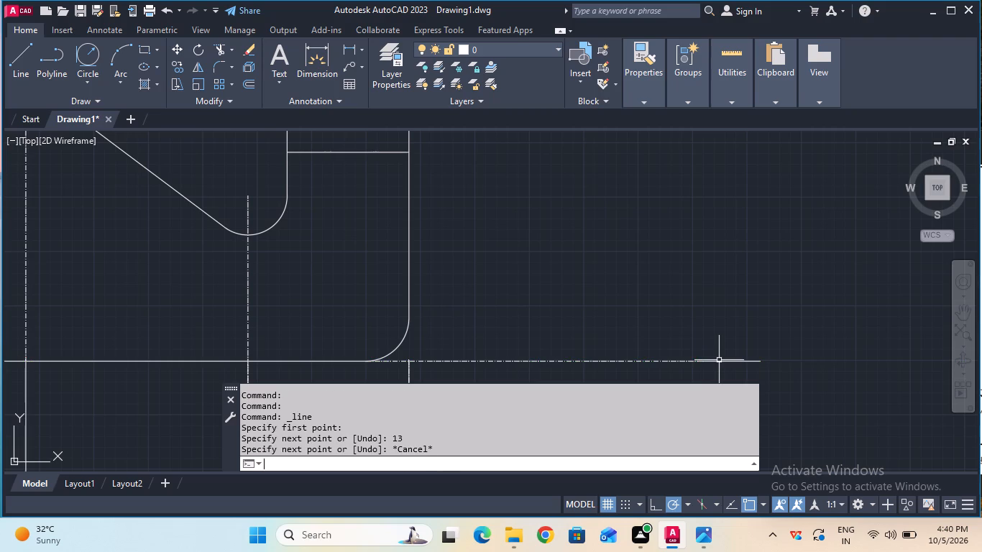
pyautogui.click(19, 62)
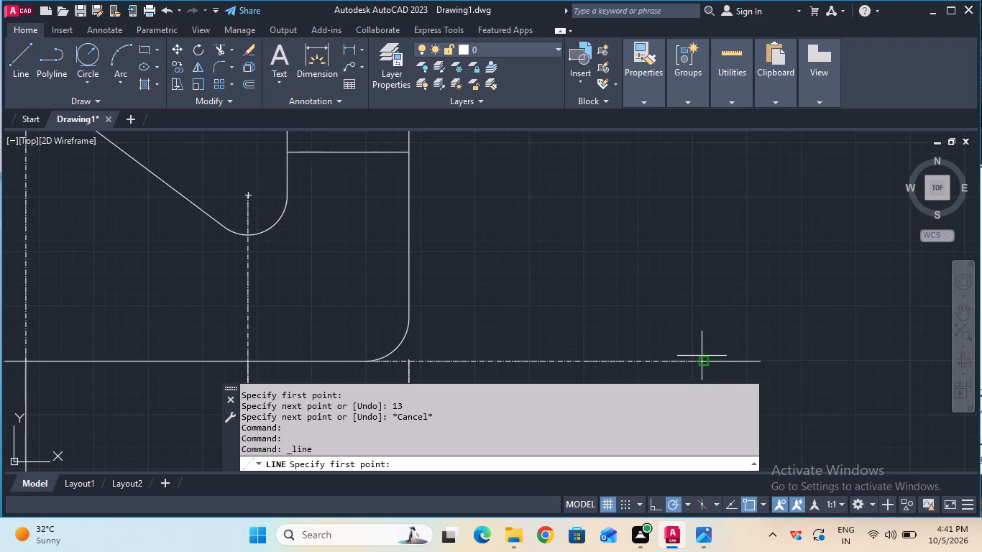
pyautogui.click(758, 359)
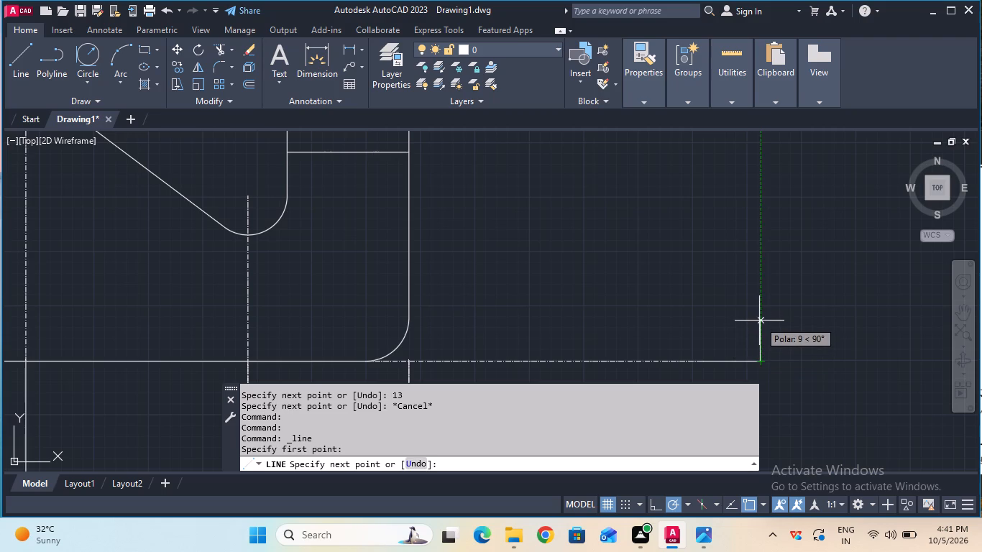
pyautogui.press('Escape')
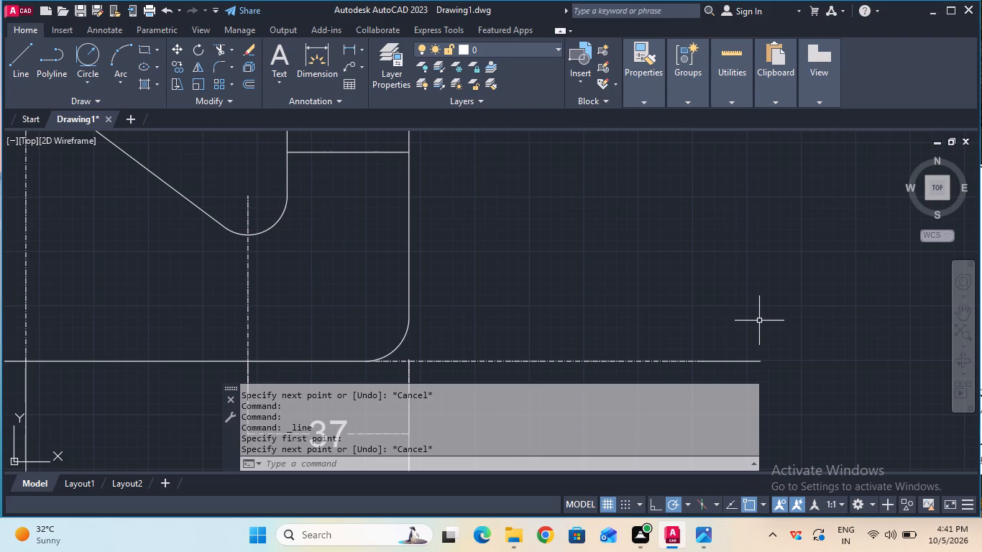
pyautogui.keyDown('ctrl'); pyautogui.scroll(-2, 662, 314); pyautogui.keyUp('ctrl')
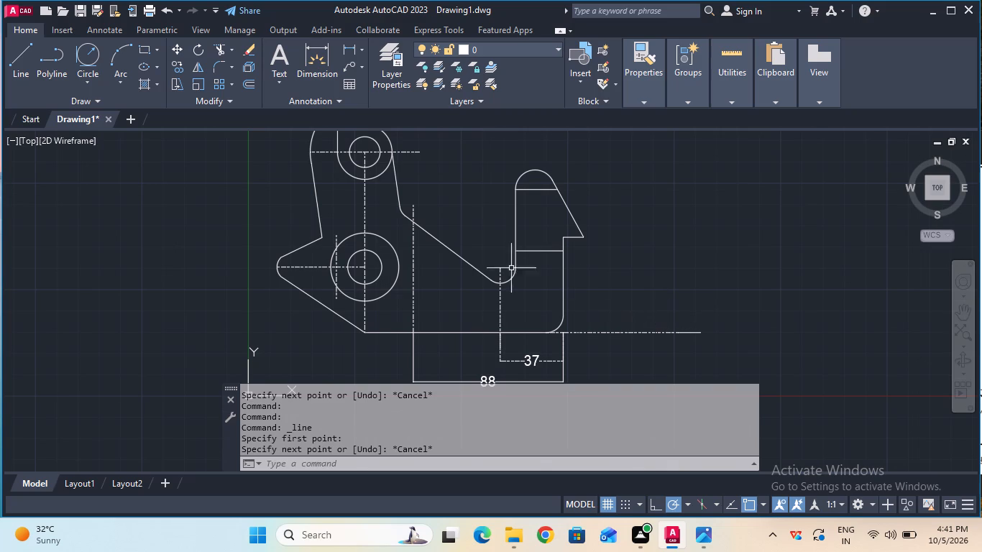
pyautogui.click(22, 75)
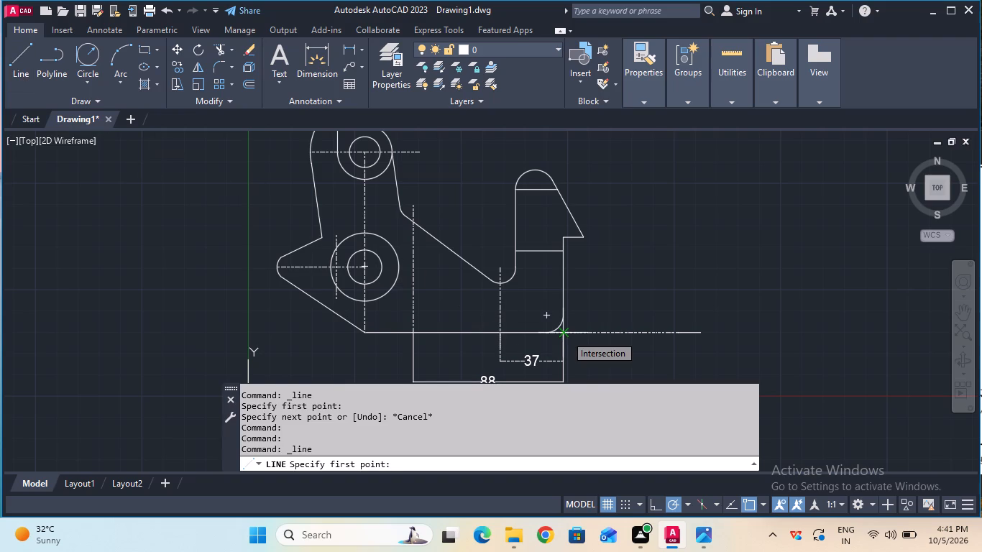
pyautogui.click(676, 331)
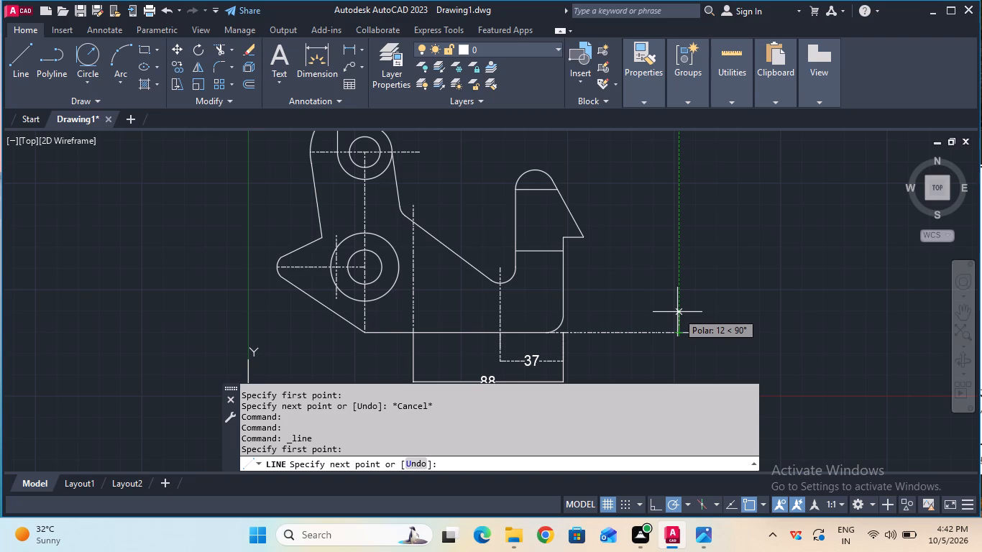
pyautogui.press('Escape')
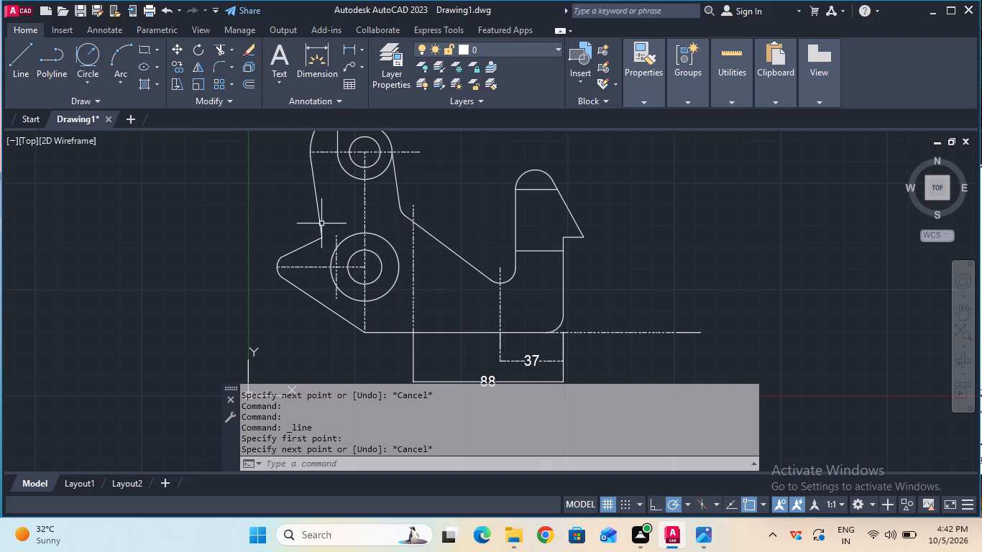
# Draw a Tan, Tan, Radius circle of radius 8 touching the upper arm's left sloping edge and the short vertical centreline.
pyautogui.keyDown('ctrl'); pyautogui.scroll(3, 321, 224); pyautogui.keyUp('ctrl')
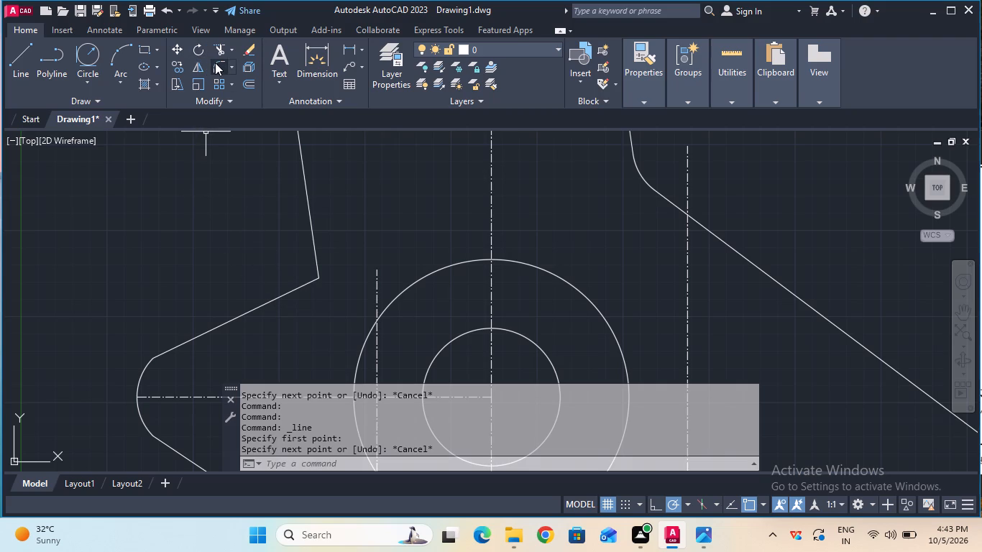
pyautogui.click(81, 52)
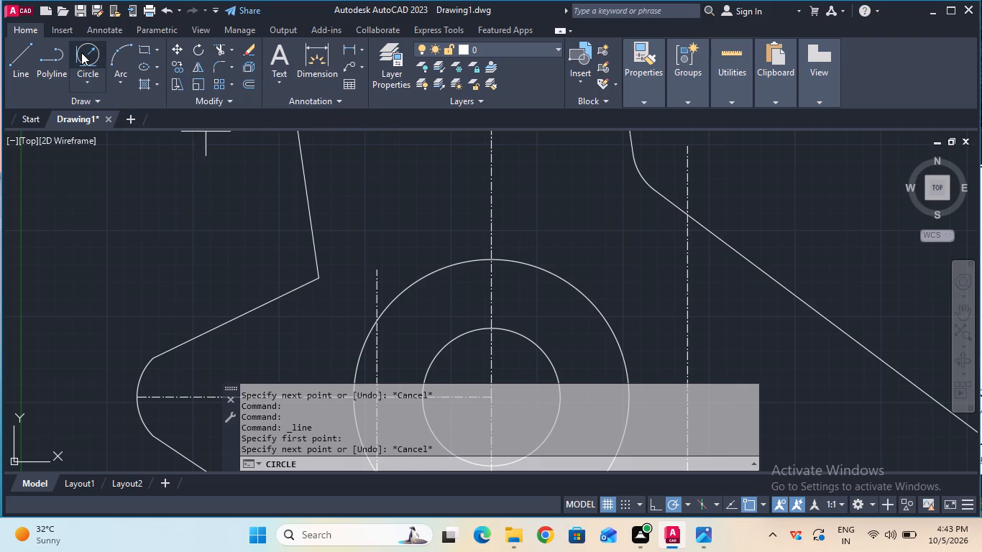
pyautogui.click(316, 267)
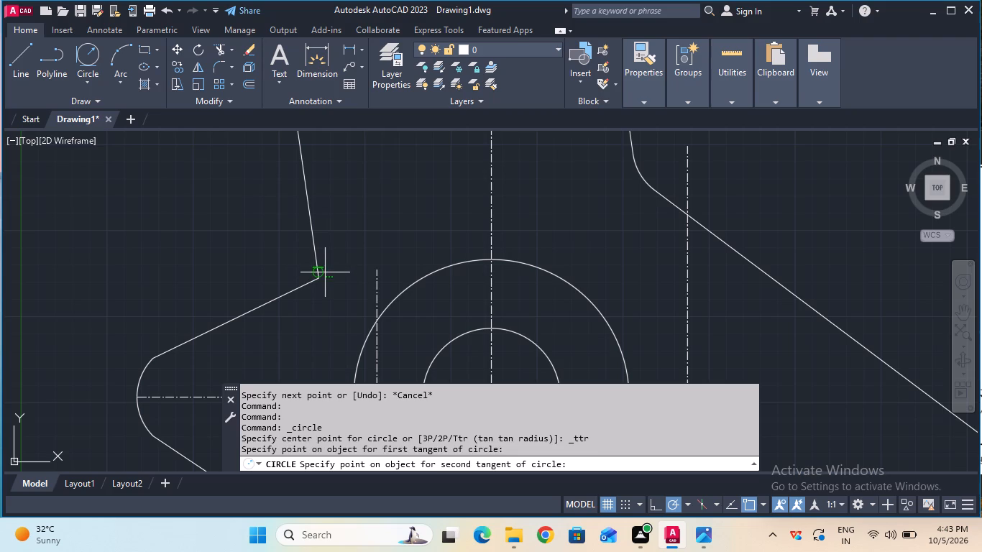
pyautogui.click(377, 321)
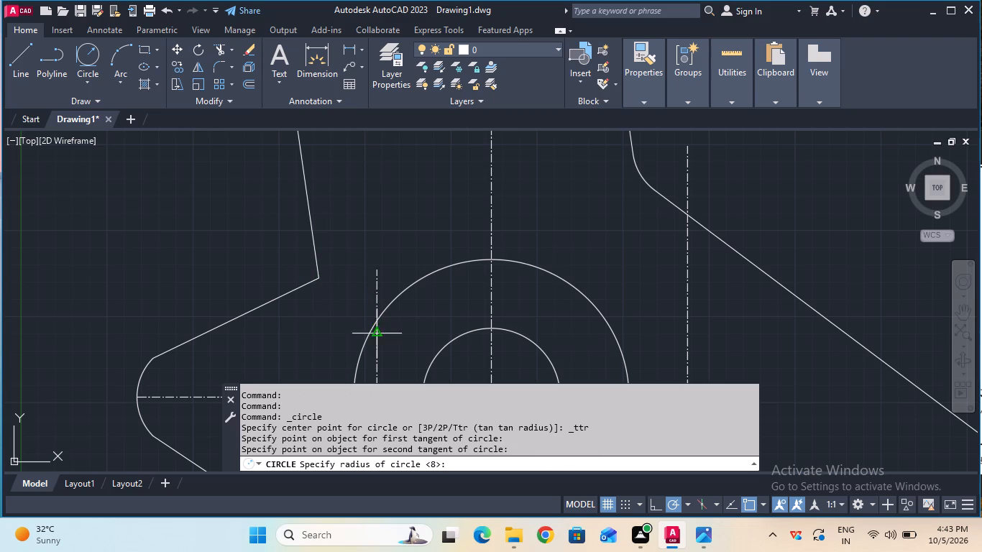
pyautogui.click(463, 465)
pyautogui.press('8')
pyautogui.press('Return')
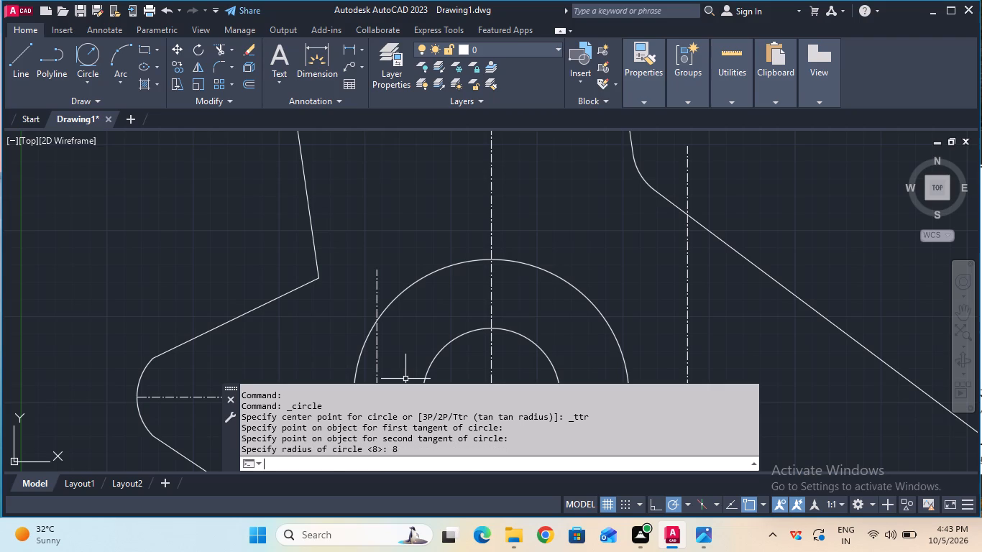
pyautogui.press('Return')
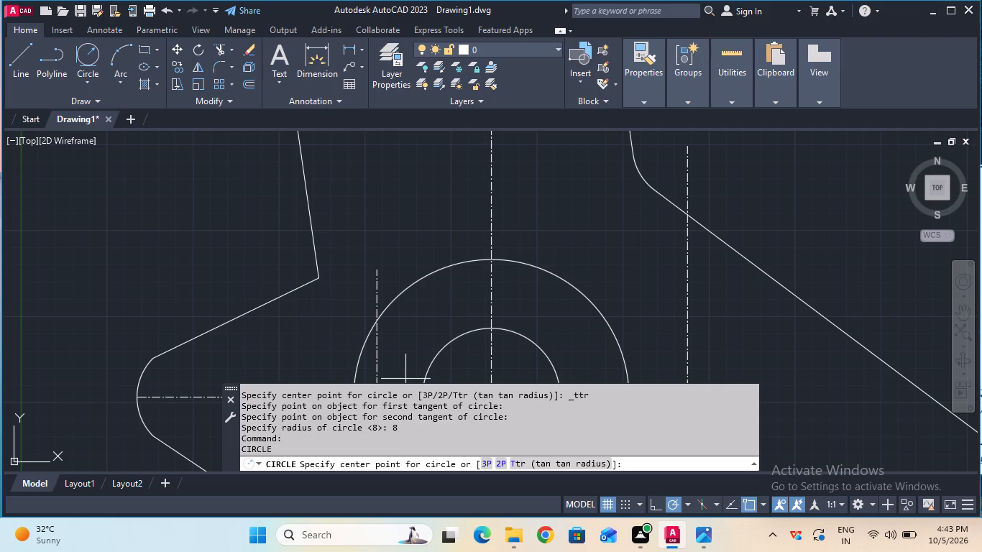
pyautogui.keyDown('ctrl'); pyautogui.scroll(-3, 630, 326); pyautogui.keyUp('ctrl')
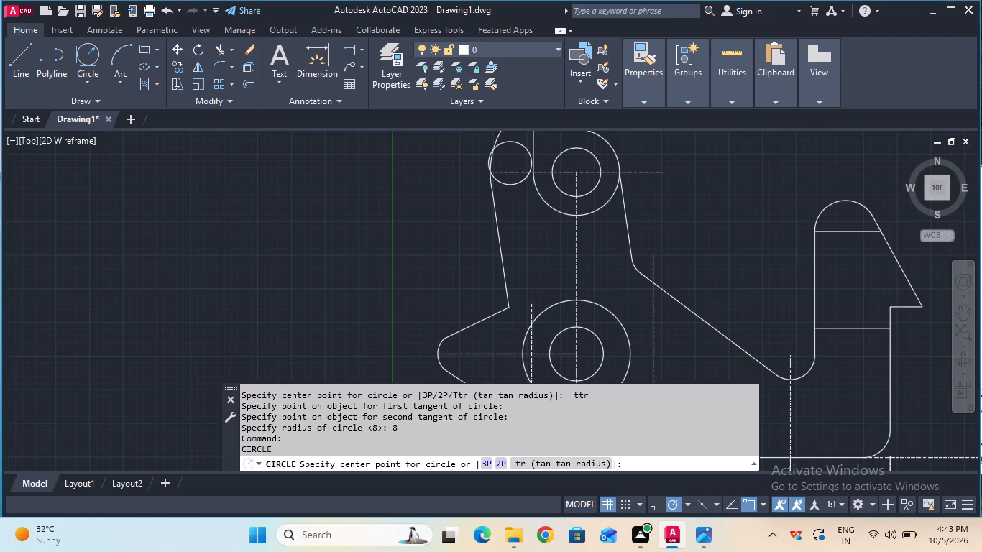
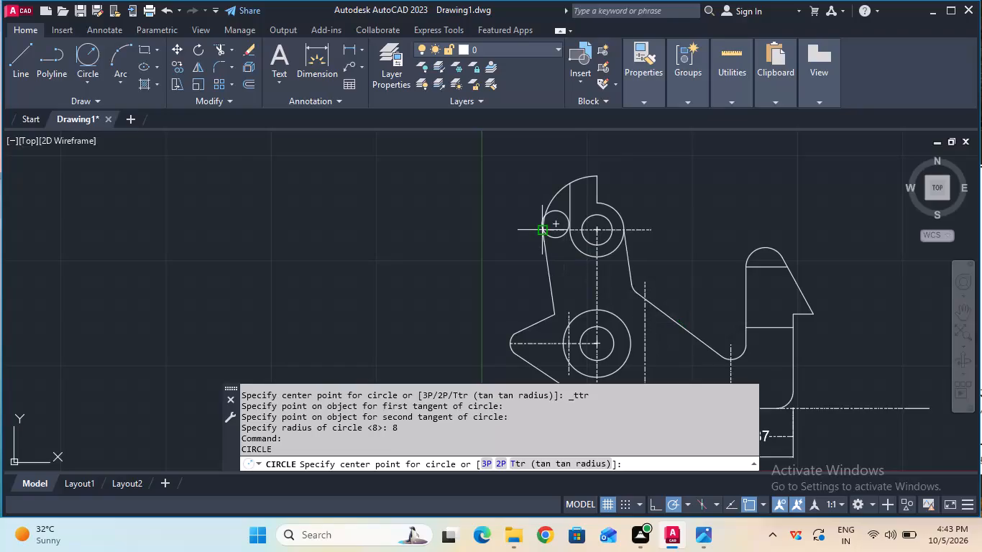
# Erase the small radius 8 circle beside the large arc at the upper part of the profile.
pyautogui.keyDown('ctrl'); pyautogui.scroll(3, 536, 226); pyautogui.keyUp('ctrl')
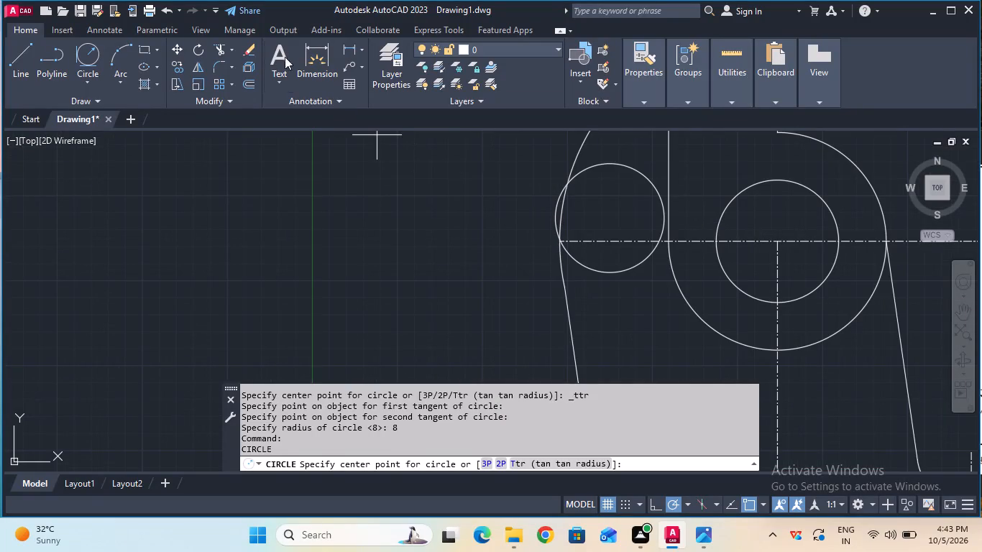
pyautogui.doubleClick(253, 54)
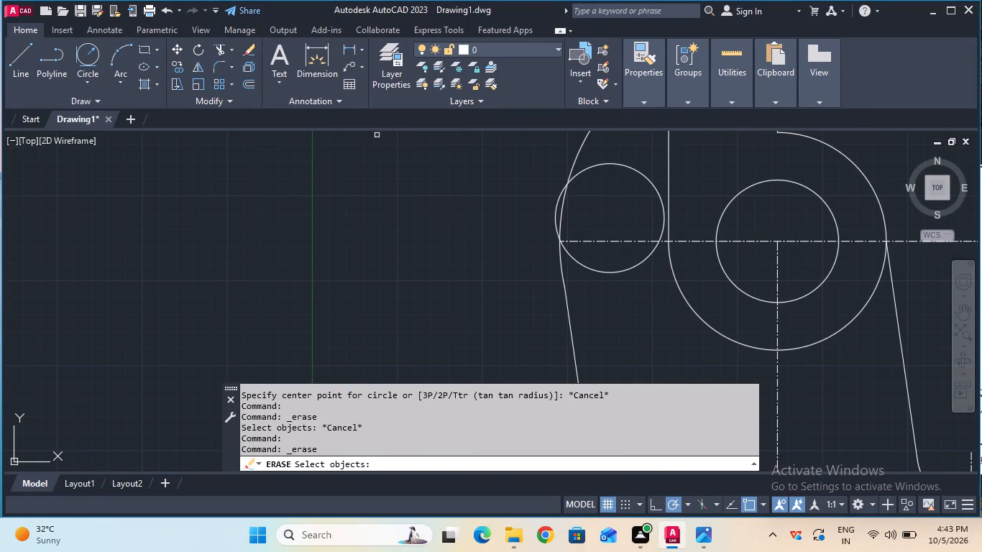
pyautogui.click(611, 163)
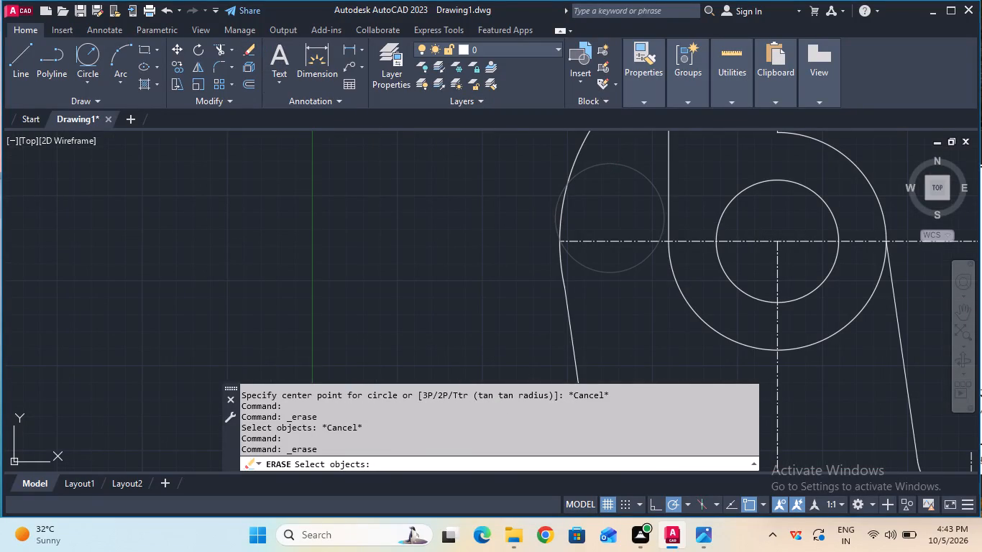
pyautogui.press('Return')
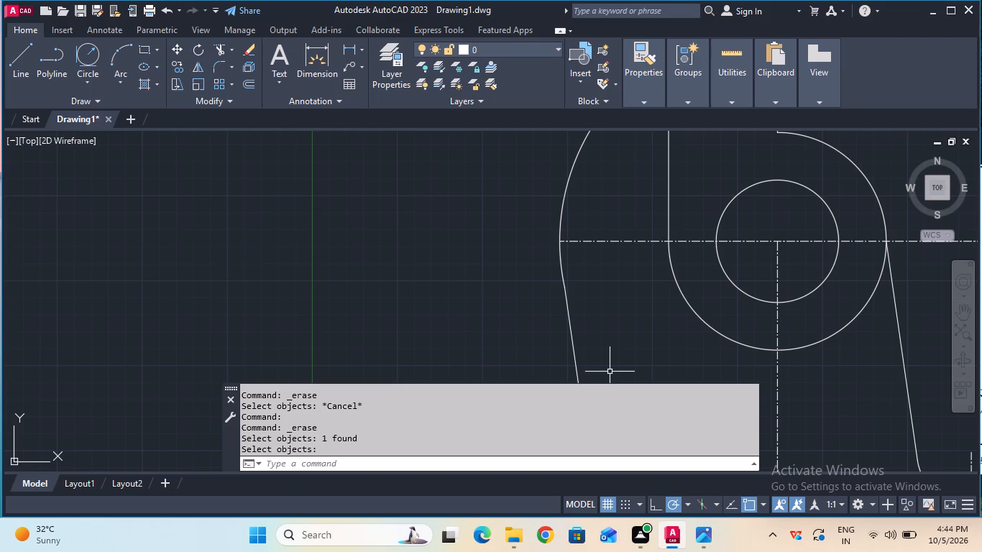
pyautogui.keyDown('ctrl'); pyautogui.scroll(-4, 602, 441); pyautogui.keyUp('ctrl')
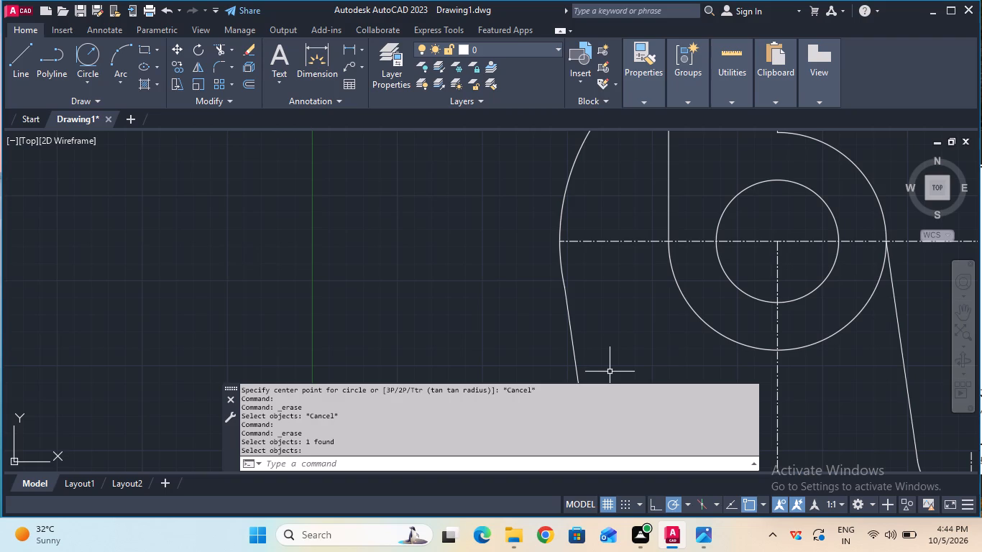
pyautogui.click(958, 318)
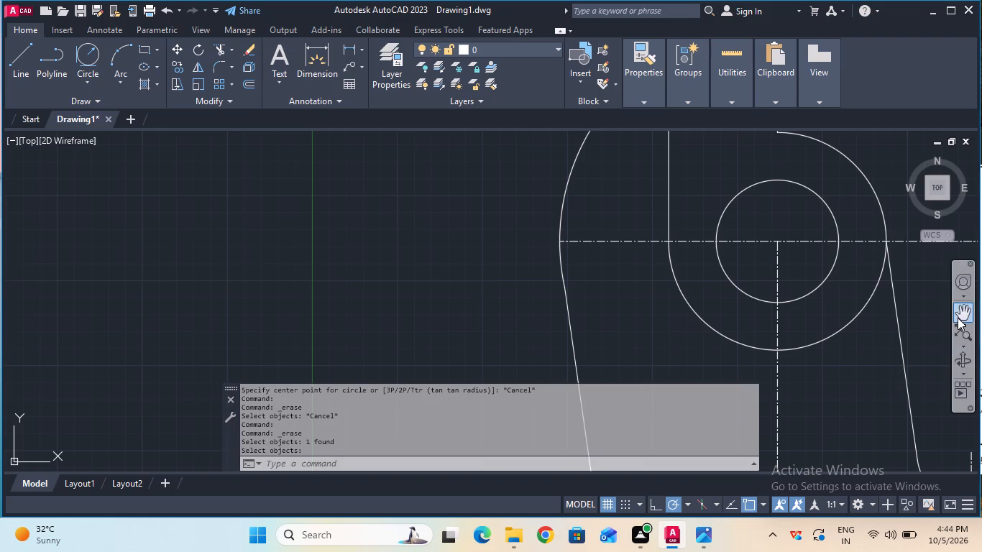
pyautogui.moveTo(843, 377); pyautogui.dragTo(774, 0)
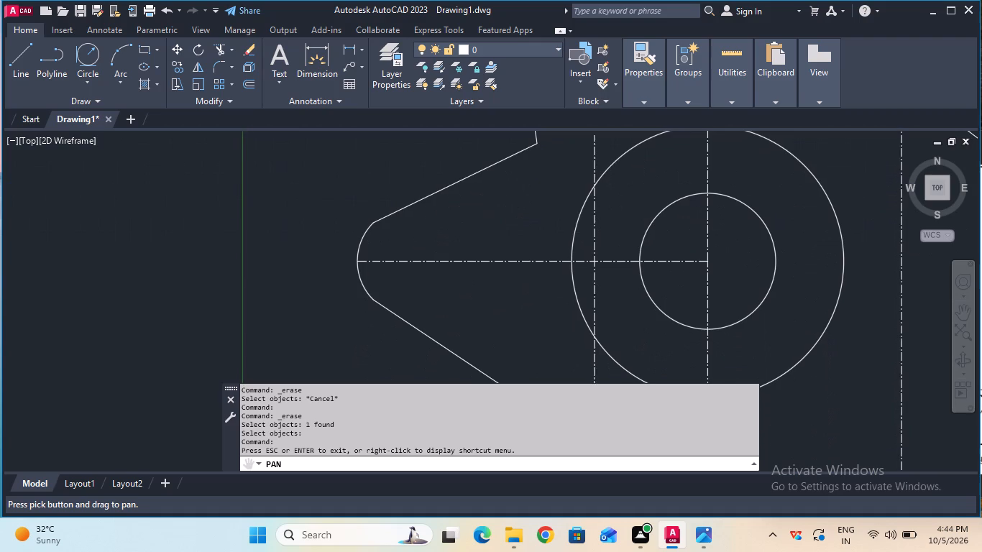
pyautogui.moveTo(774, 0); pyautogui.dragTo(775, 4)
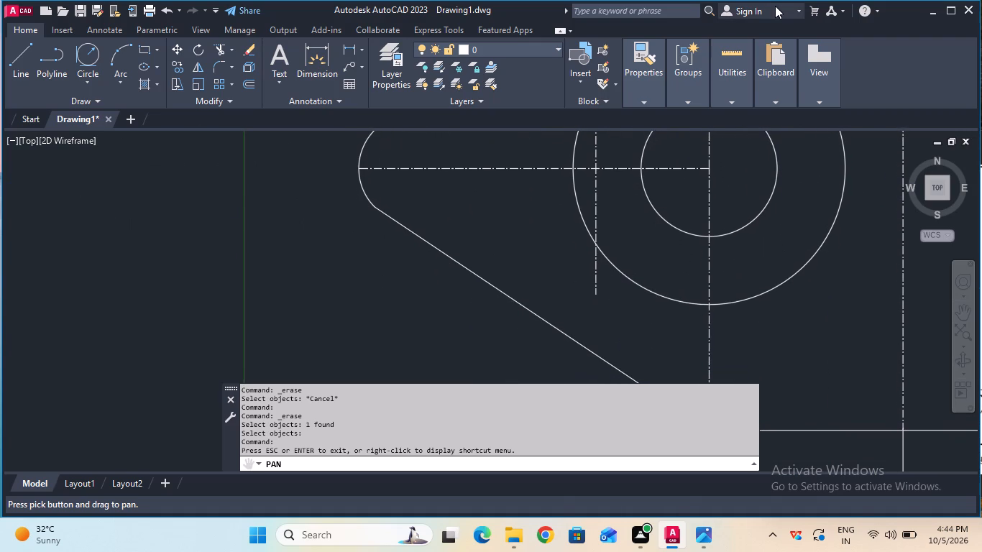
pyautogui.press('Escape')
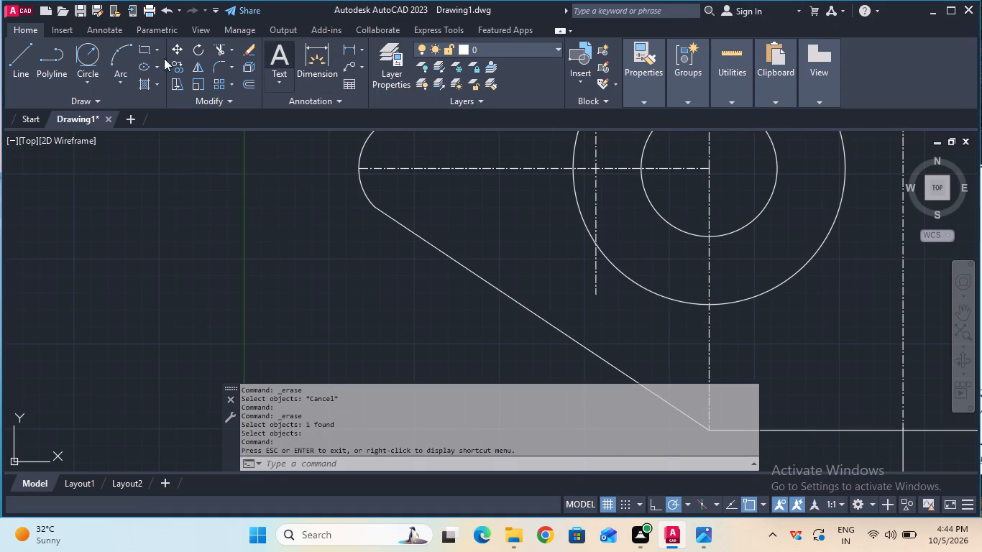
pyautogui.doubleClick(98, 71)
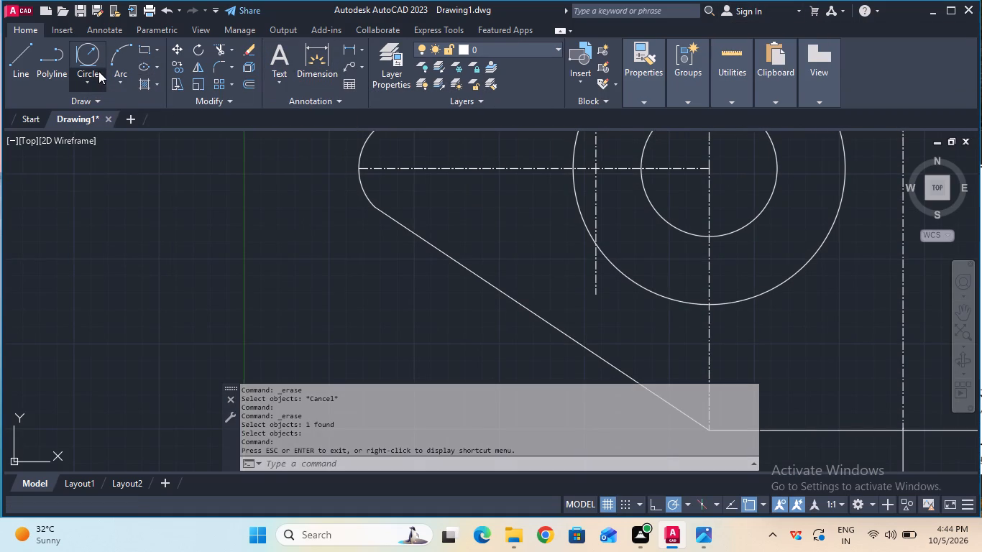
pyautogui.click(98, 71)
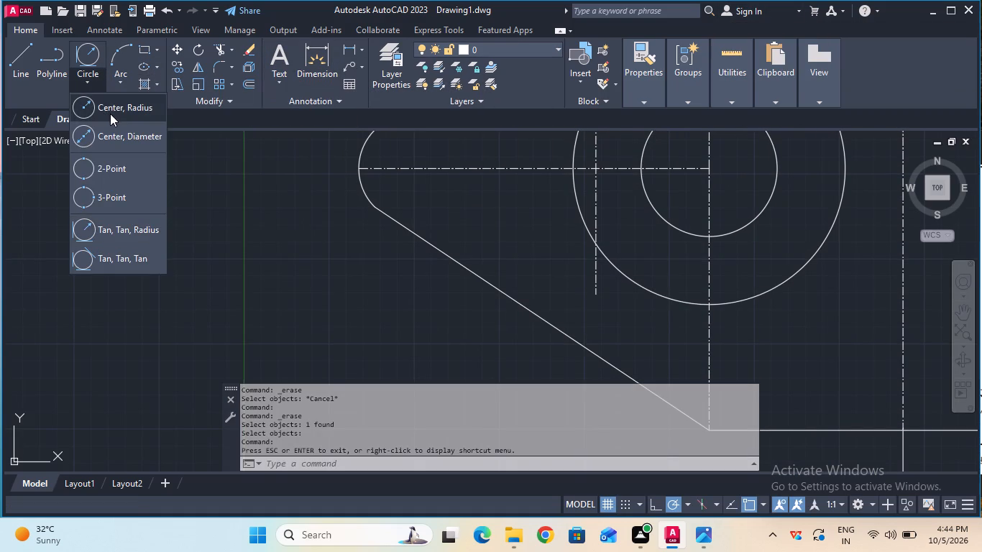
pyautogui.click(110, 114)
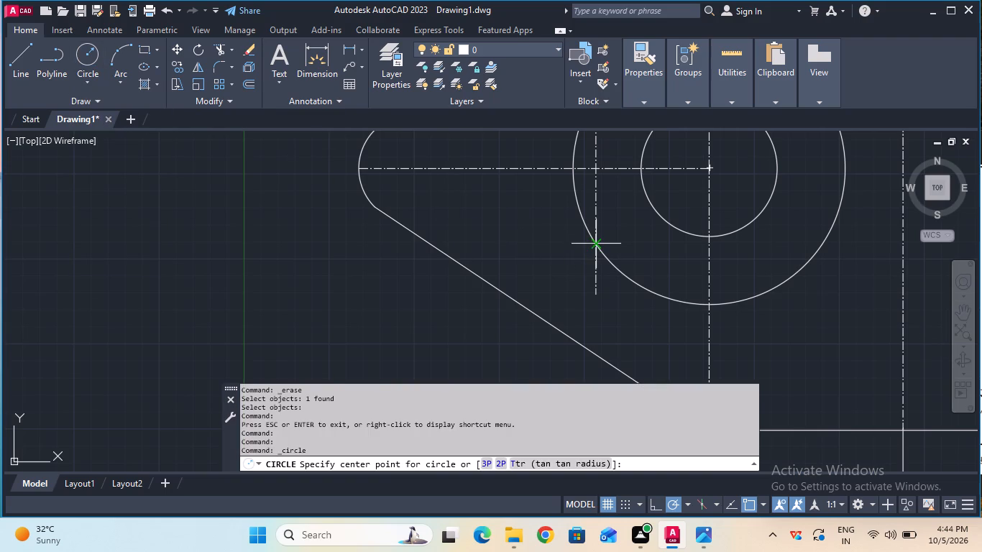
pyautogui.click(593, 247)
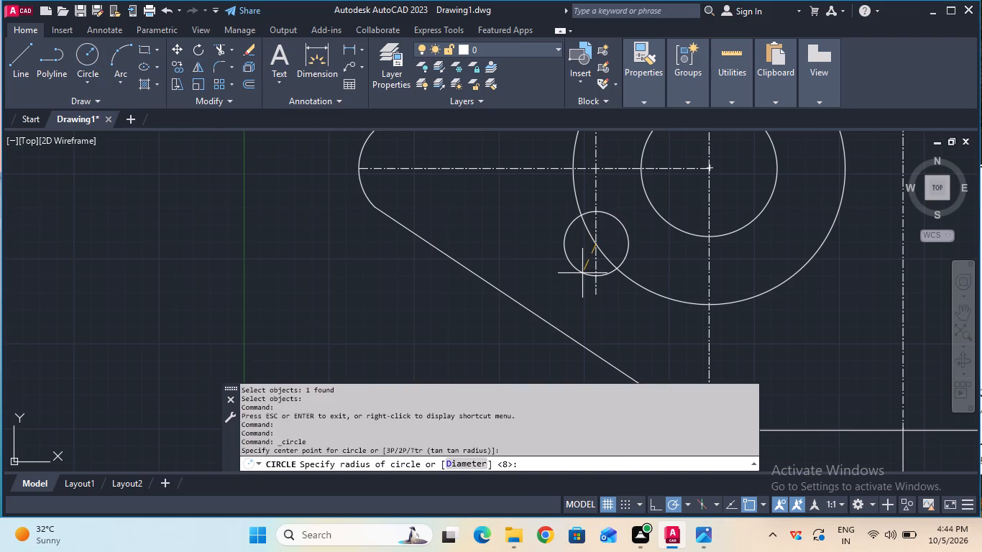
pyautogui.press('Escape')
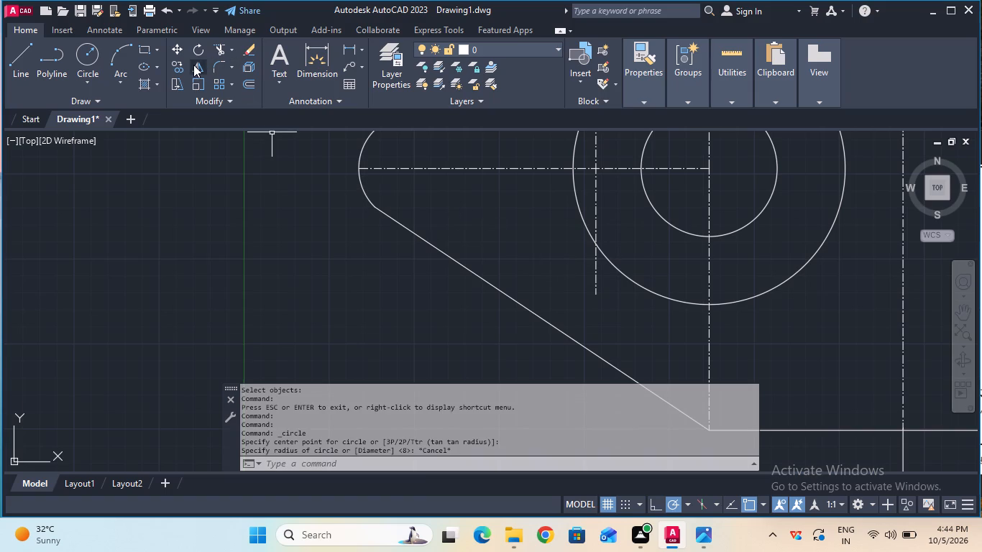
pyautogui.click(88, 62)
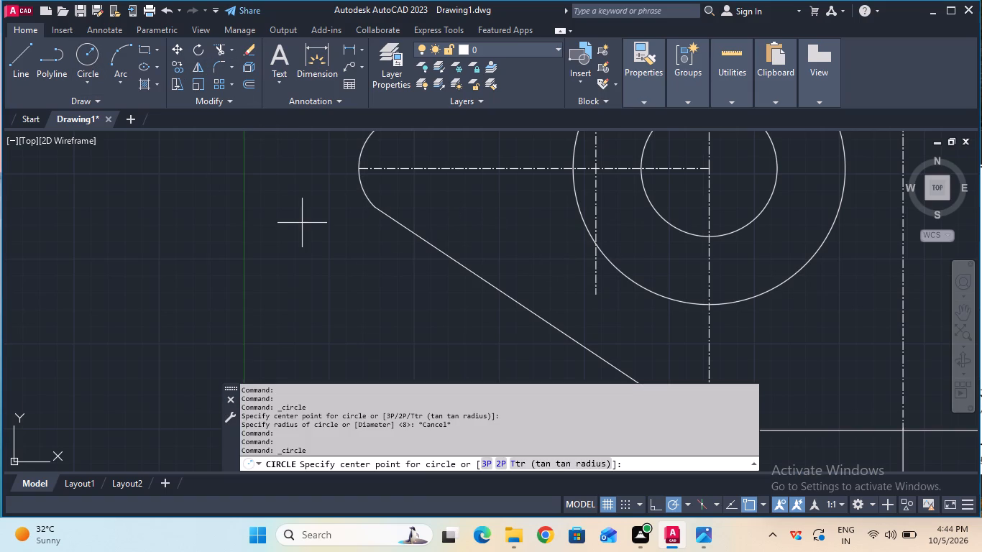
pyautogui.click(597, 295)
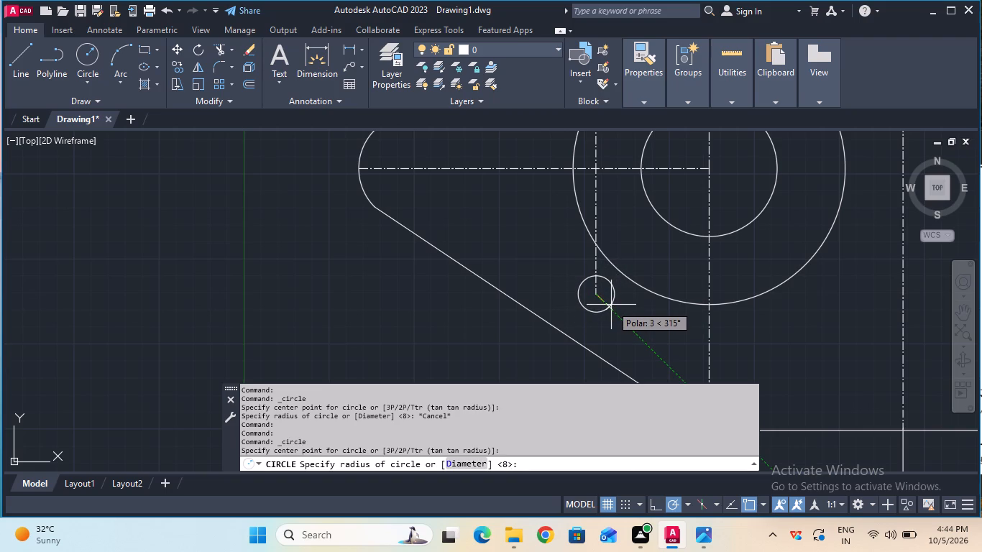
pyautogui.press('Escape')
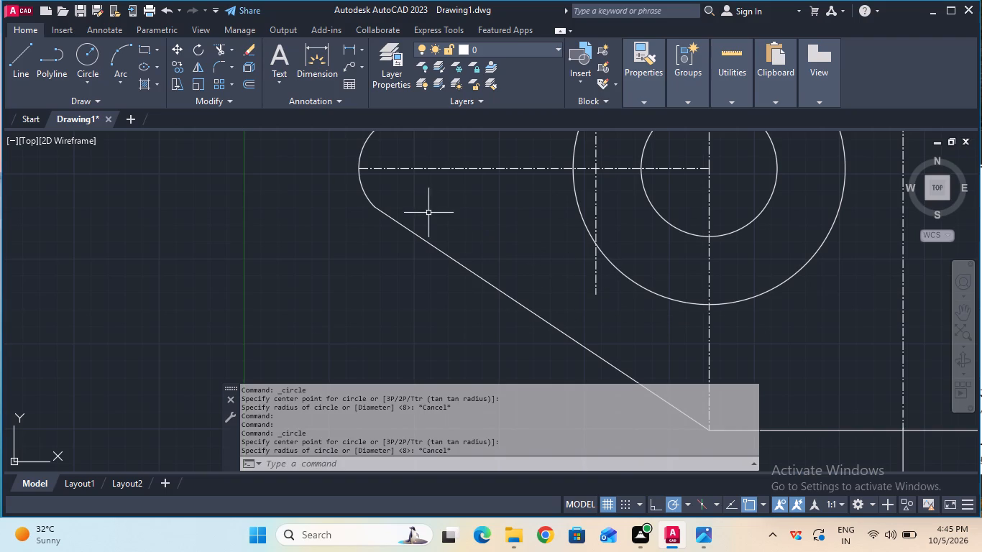
# Draw a circle about 15 in diameter centred on the lower end of the short vertical centerline, reaching the slanted edge.
pyautogui.click(94, 63)
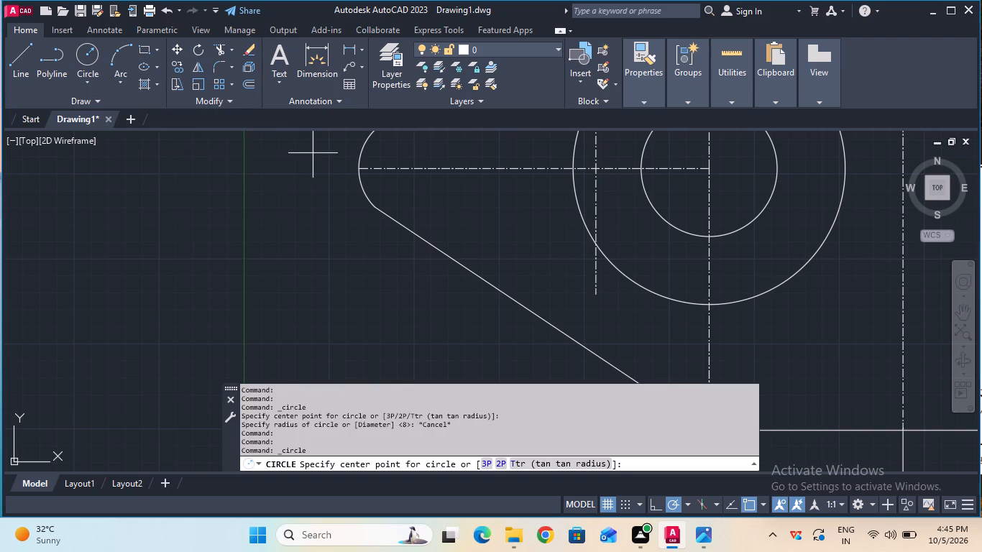
pyautogui.click(597, 297)
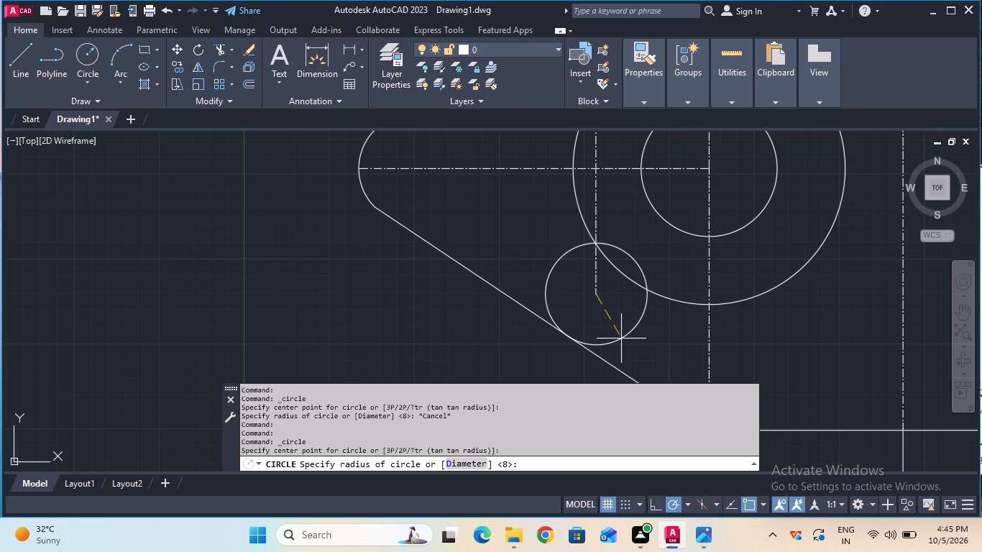
pyautogui.click(621, 339)
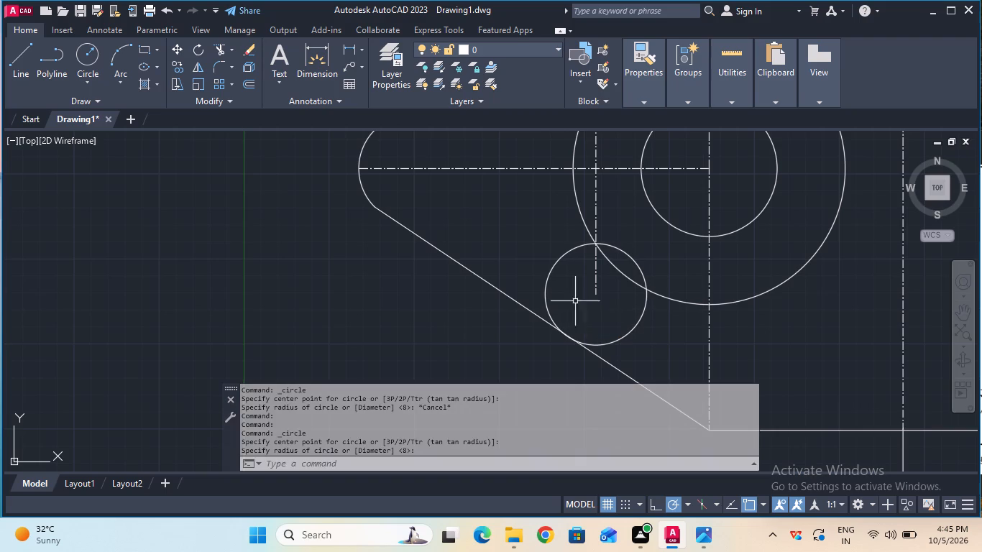
# Measure the new small circle's diameter horizontally with a trial linear dimension, without placing it.
pyautogui.click(352, 42)
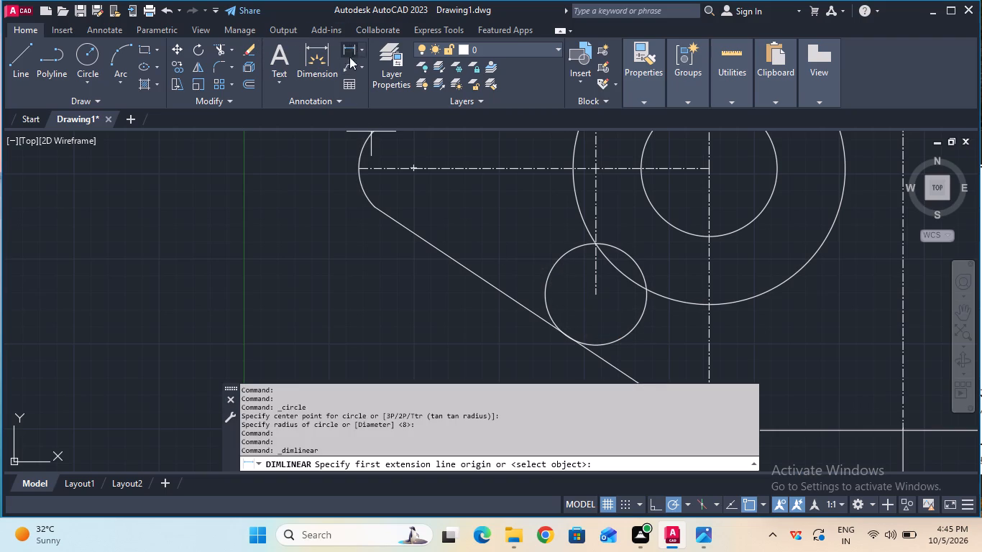
pyautogui.click(543, 293)
pyautogui.click(648, 293)
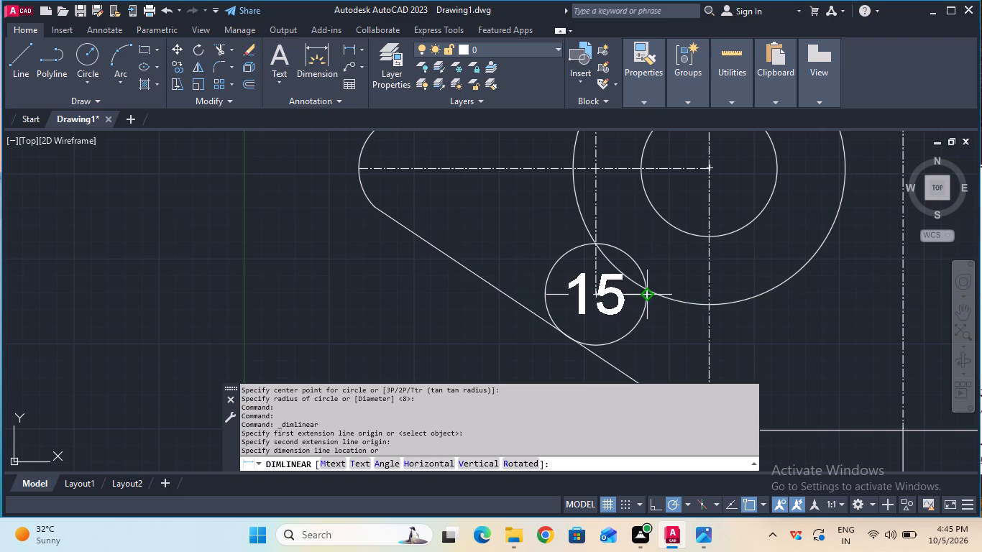
pyautogui.press('Escape')
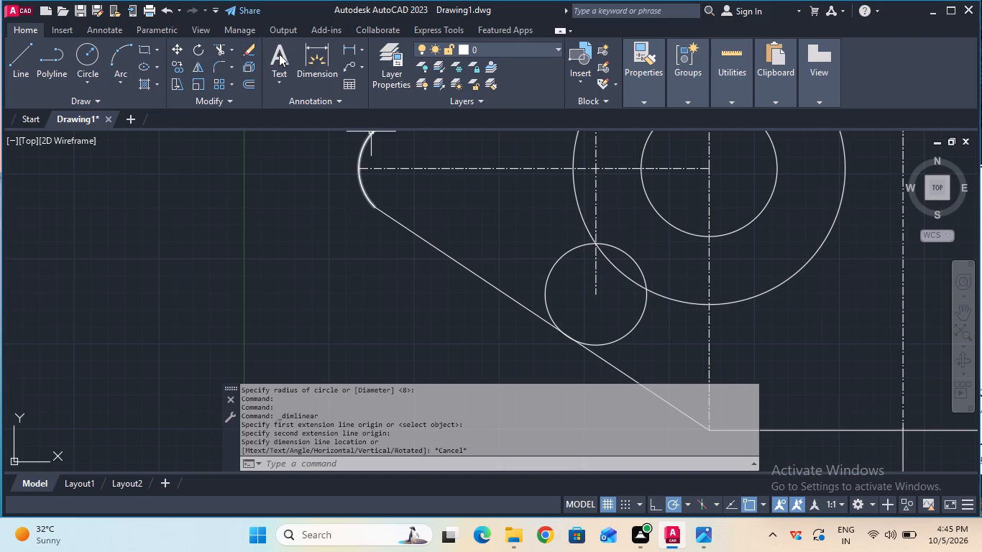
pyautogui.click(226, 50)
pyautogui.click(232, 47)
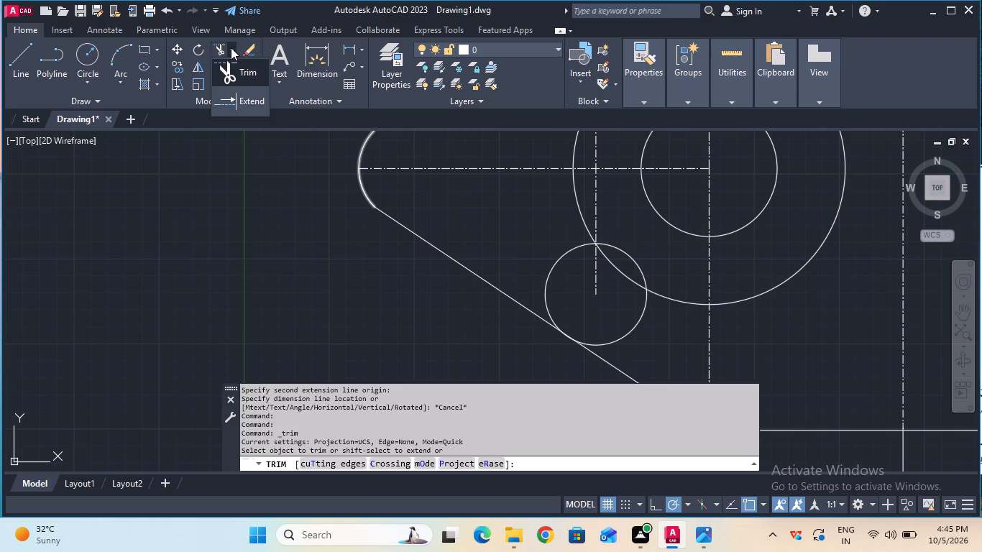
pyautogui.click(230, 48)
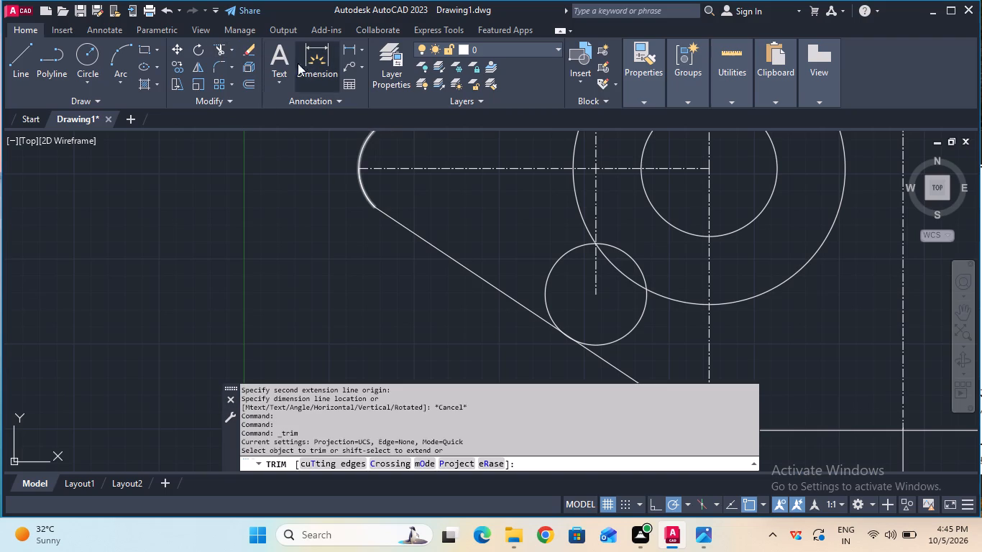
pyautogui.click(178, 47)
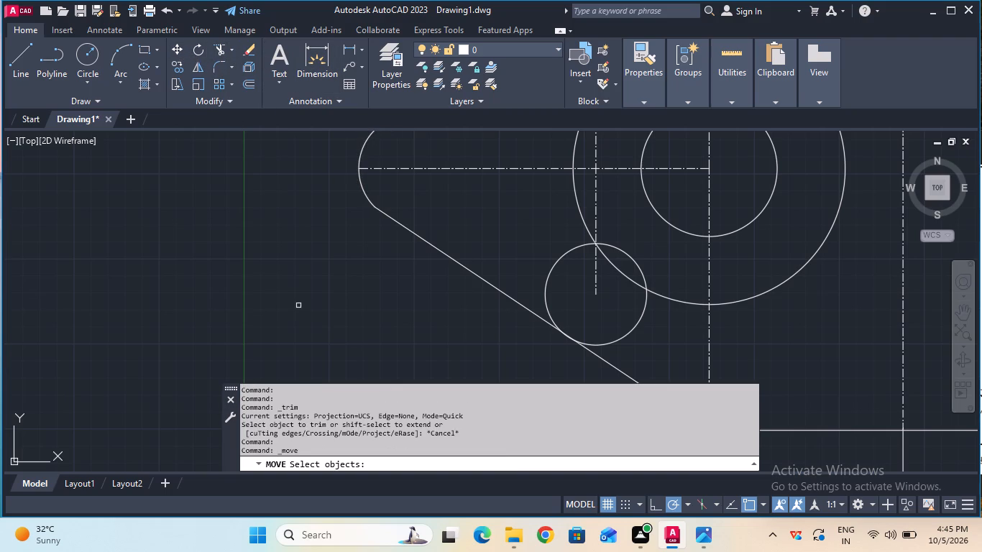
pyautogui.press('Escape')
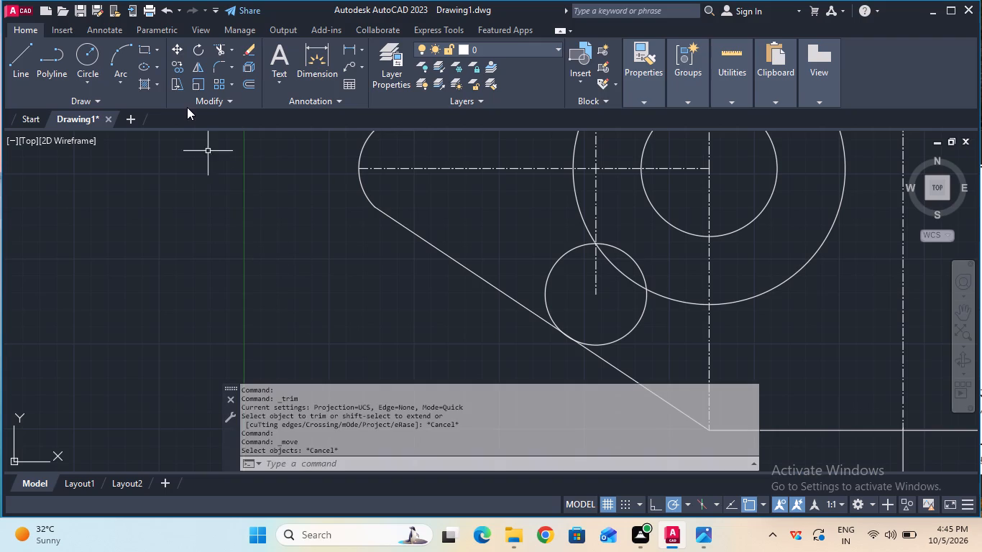
# Trim the small circle to the arc running from the slanted edge up to the large circle, on the side facing the rounded tip.
pyautogui.click(214, 51)
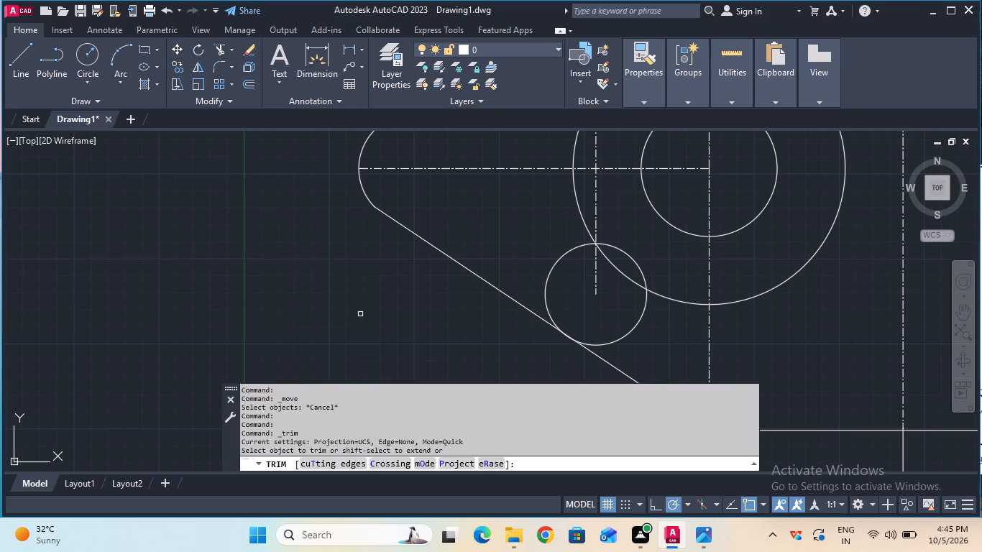
pyautogui.click(620, 337)
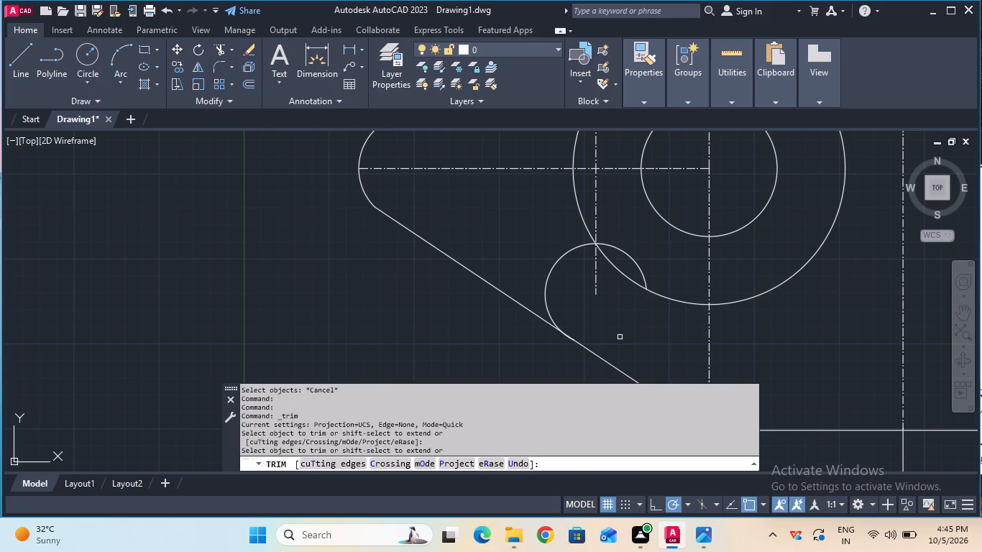
pyautogui.click(633, 257)
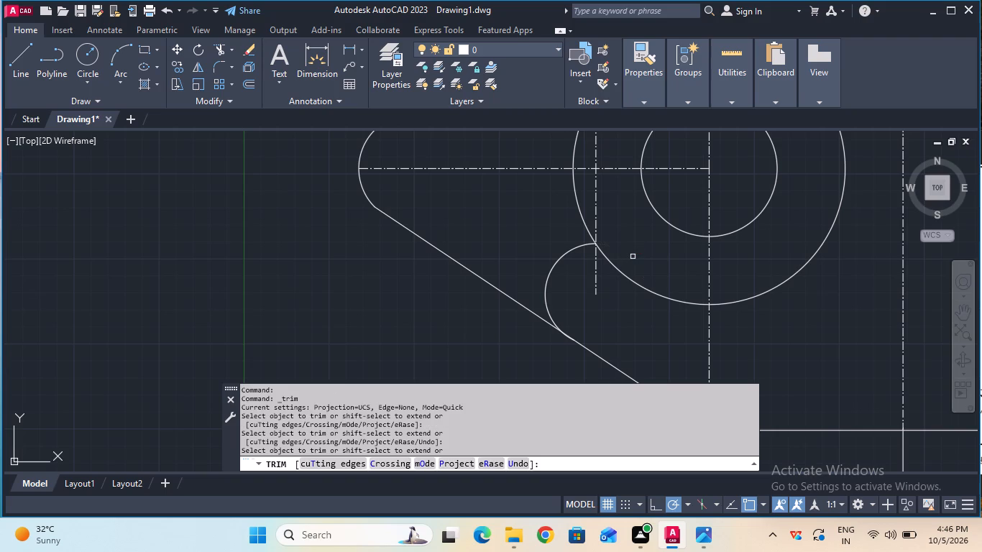
pyautogui.press('Escape')
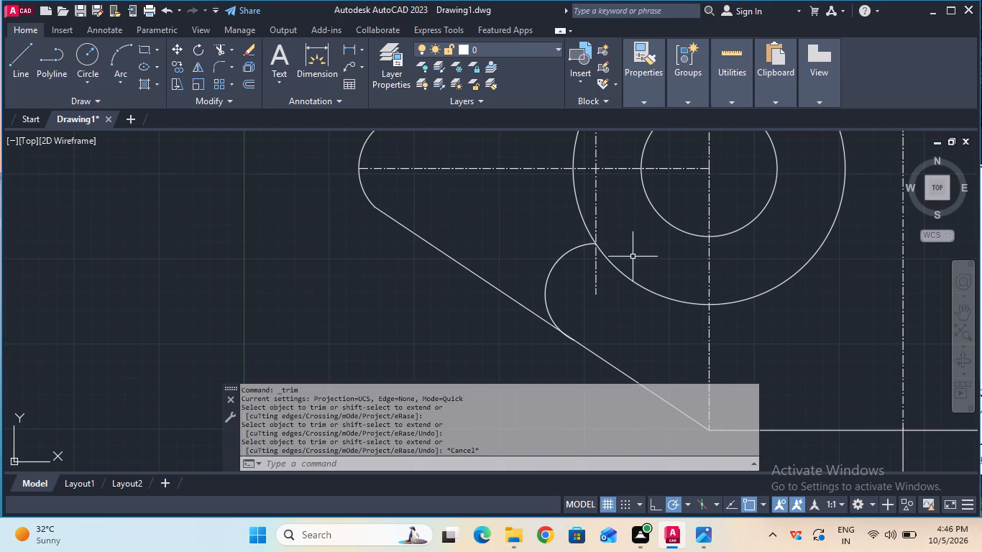
# Inspect the quick properties of the trimmed arc between the slanted edge and the large circle.
pyautogui.doubleClick(564, 255)
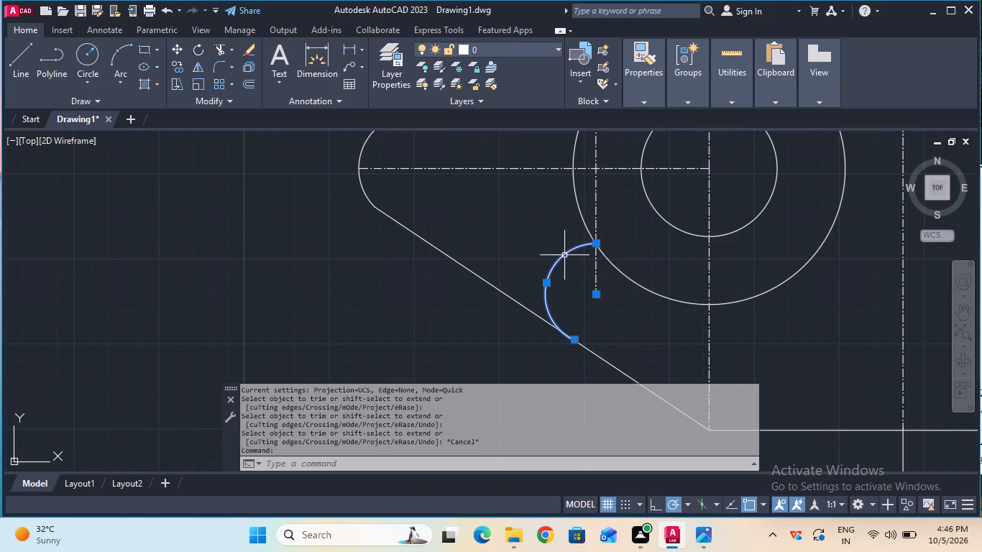
pyautogui.press('Return')
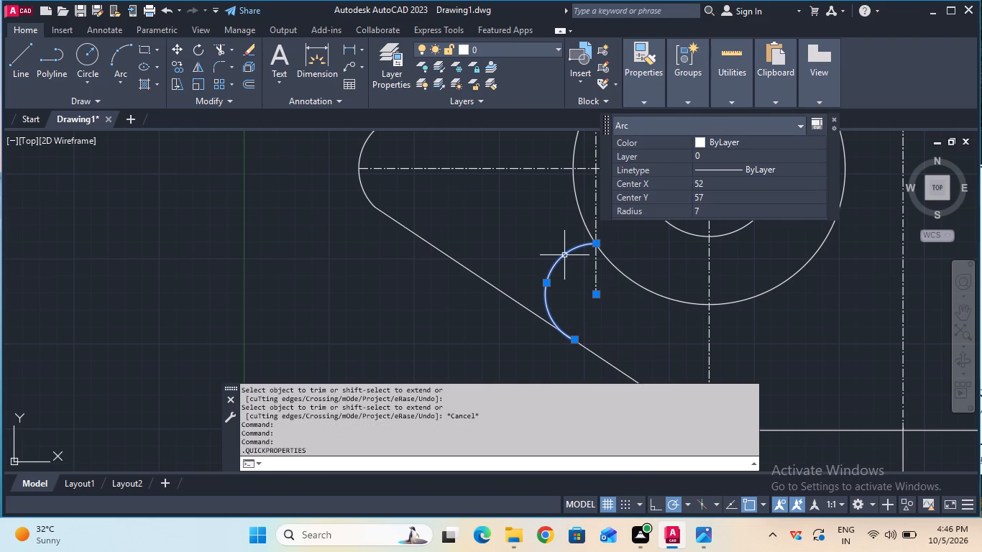
pyautogui.press('Escape')
pyautogui.keyDown('ctrl'); pyautogui.scroll(-2, 564, 255); pyautogui.keyUp('ctrl')
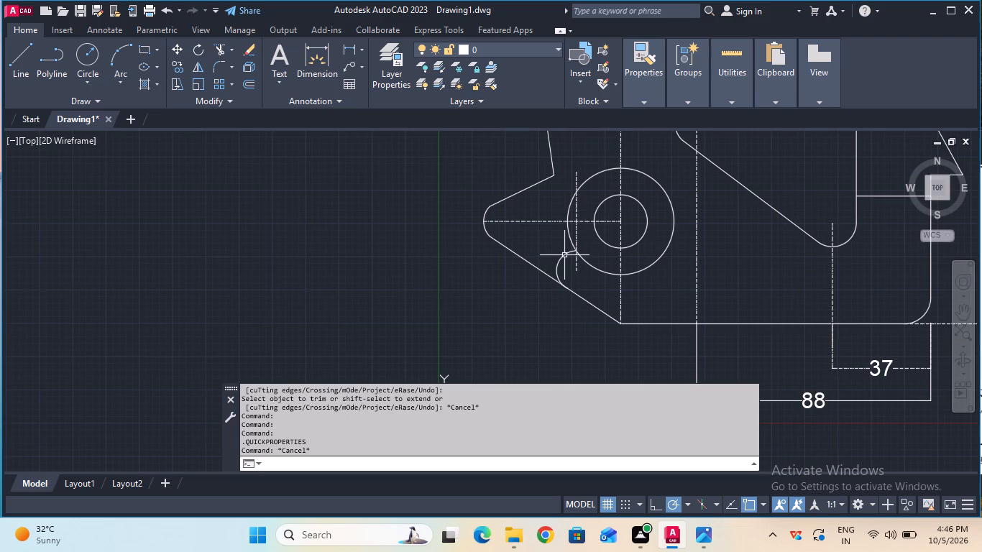
pyautogui.keyDown('ctrl'); pyautogui.scroll(1, 564, 255); pyautogui.keyUp('ctrl')
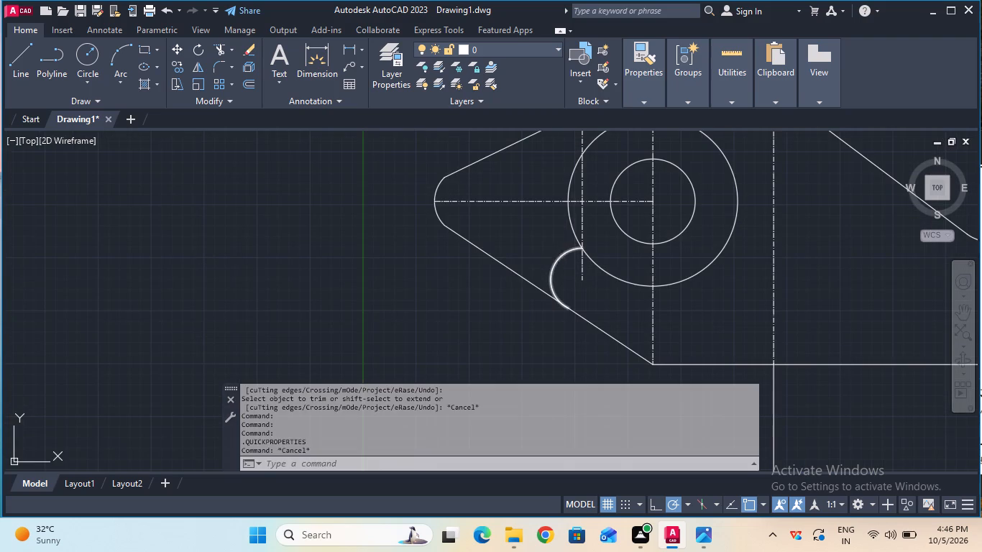
# Delete the trimmed arc between the lower slanted edge and the large circle.
pyautogui.doubleClick(559, 256)
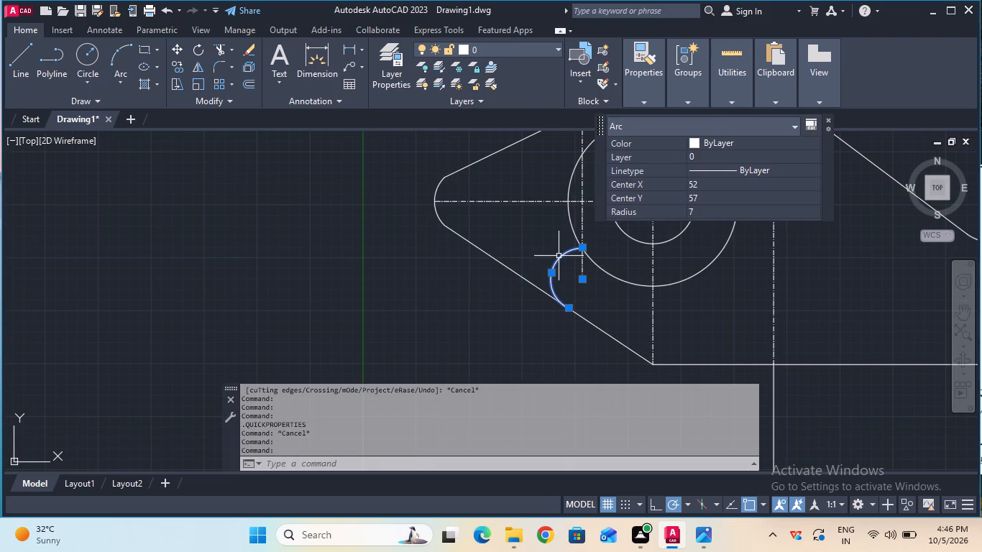
pyautogui.press('Delete')
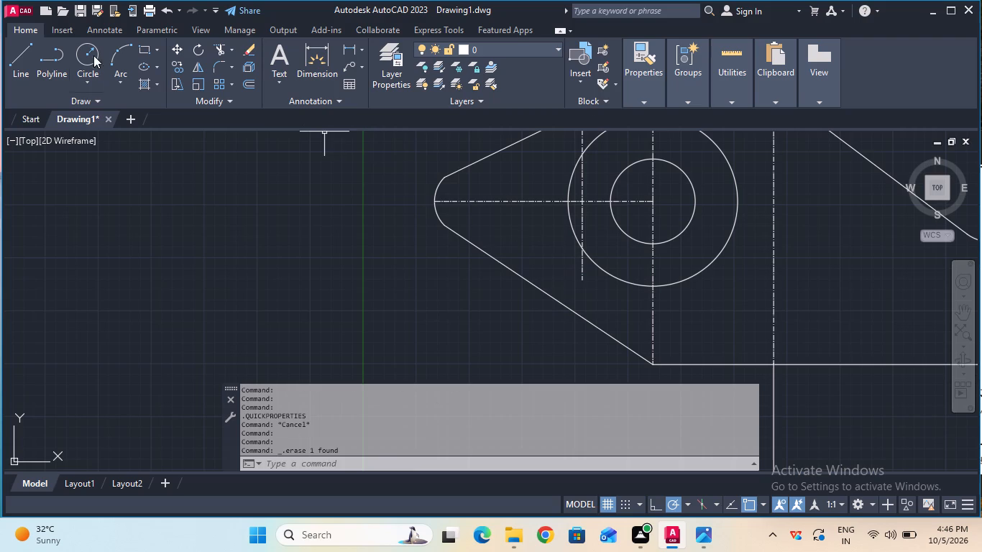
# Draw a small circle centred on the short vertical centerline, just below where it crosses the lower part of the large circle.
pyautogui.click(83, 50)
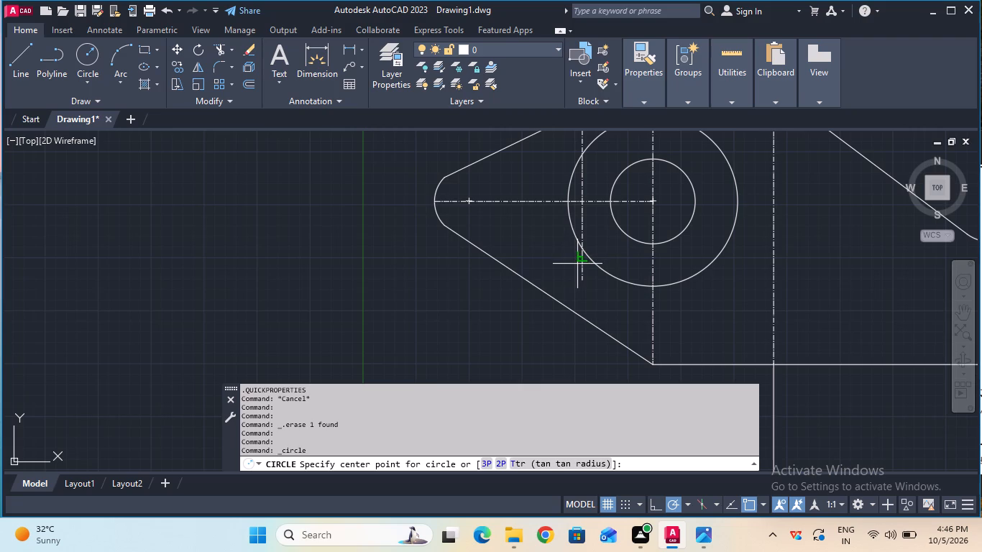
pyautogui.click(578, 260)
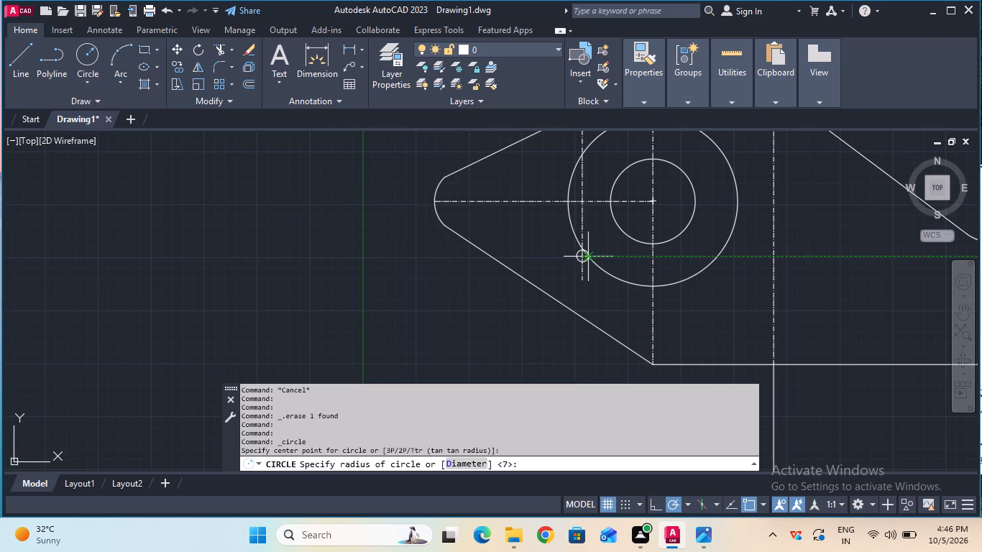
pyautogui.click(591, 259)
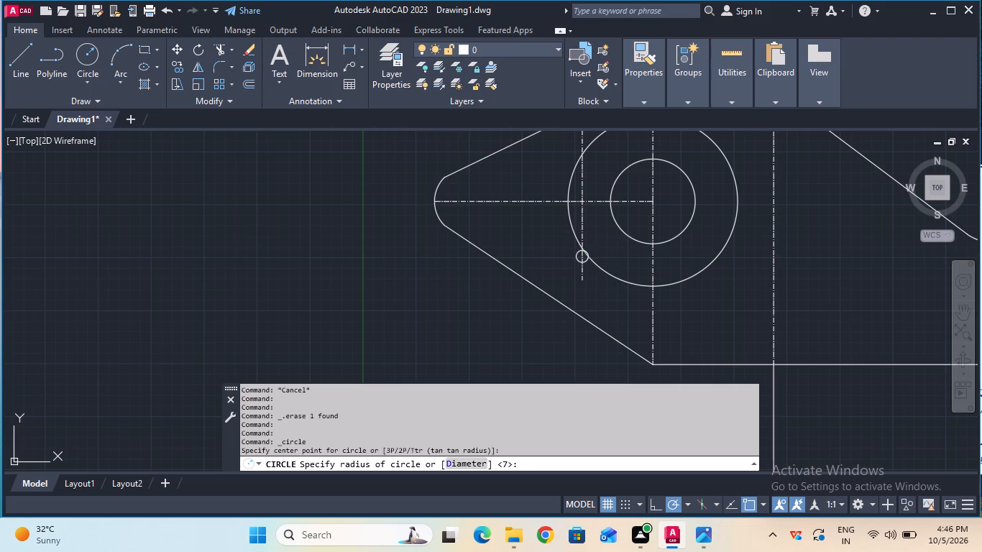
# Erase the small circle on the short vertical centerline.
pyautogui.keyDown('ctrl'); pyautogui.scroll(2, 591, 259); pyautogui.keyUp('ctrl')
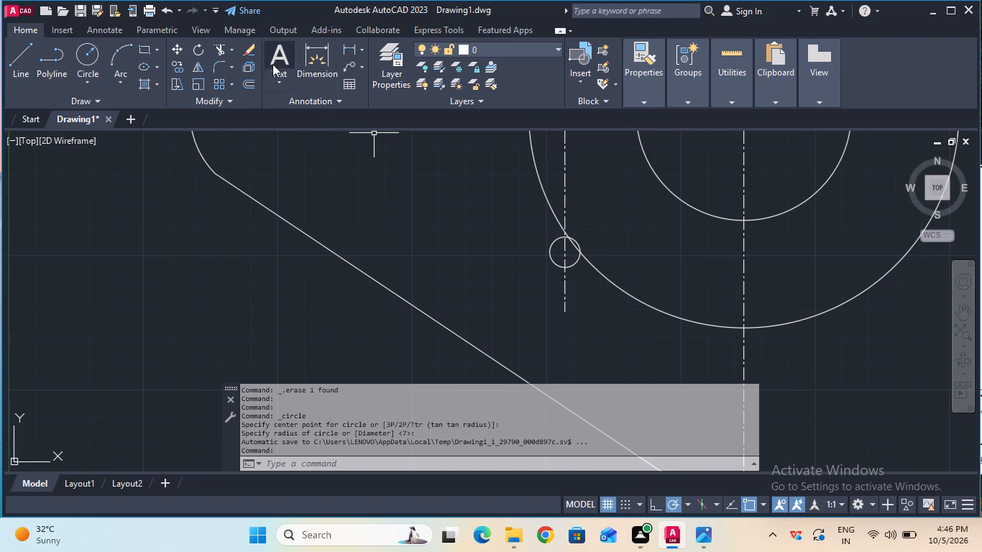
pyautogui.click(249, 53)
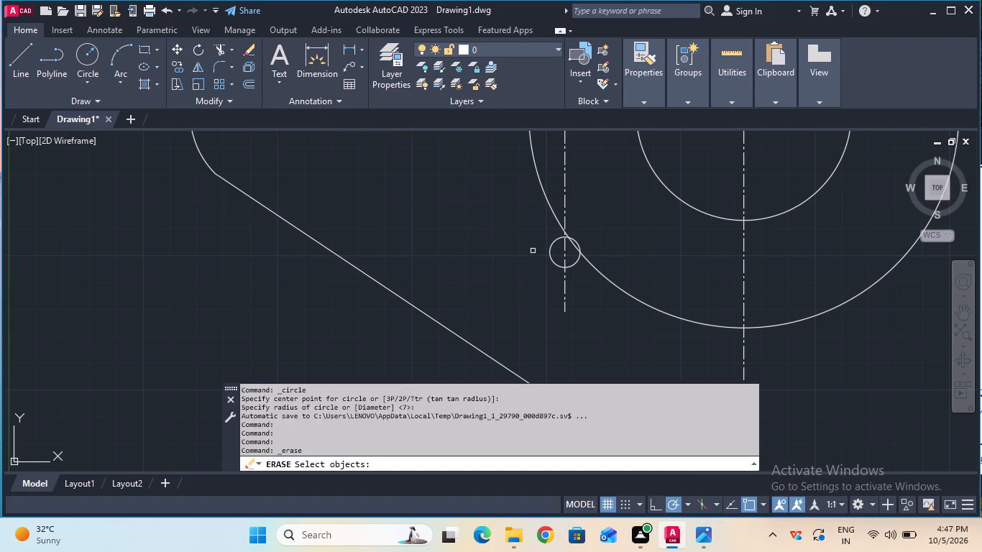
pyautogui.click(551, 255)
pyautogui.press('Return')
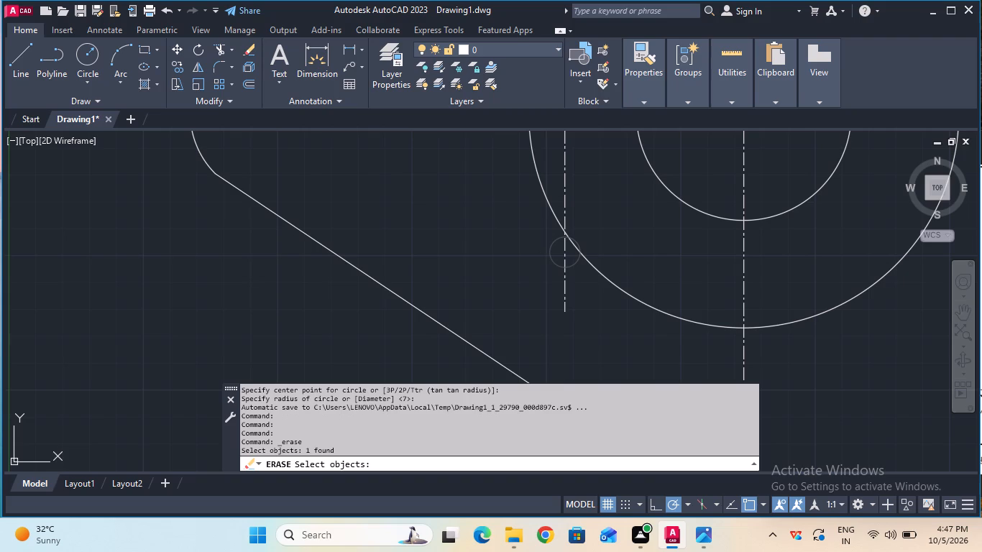
# Try a Tan, Tan, Tan circle from the large circle's upper centerline crossing, the upper slanted edge's corner and the short centerline's upper end.
pyautogui.click(95, 51)
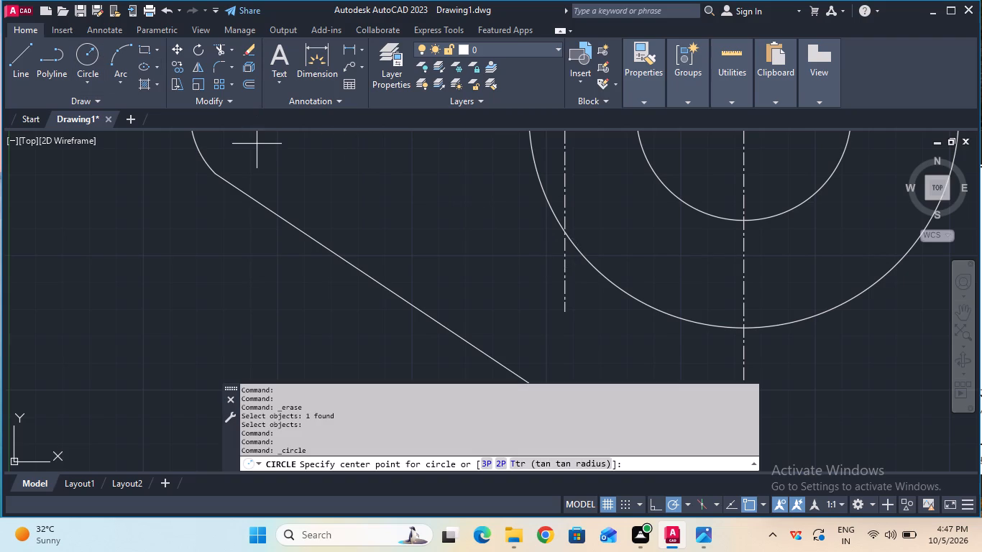
pyautogui.press('Escape')
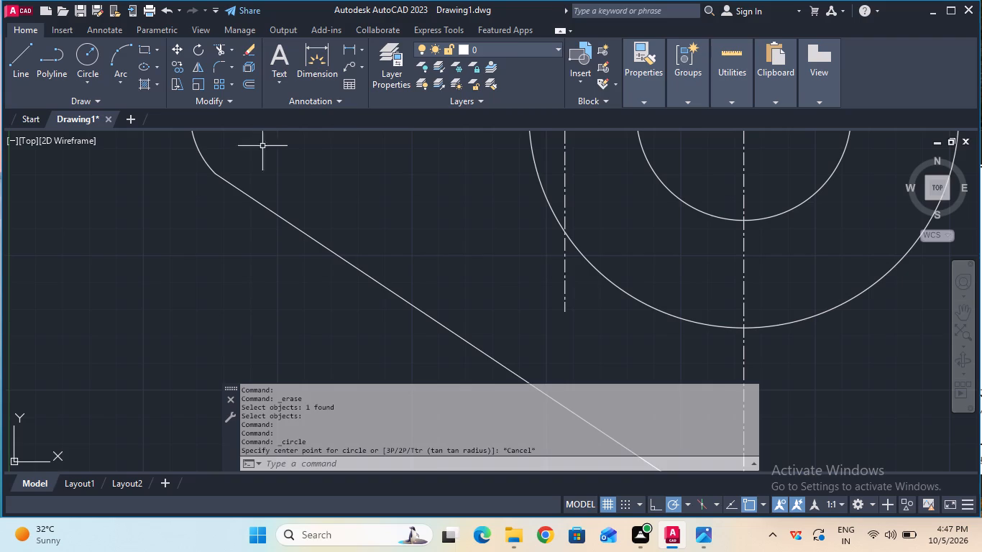
pyautogui.keyDown('ctrl'); pyautogui.scroll(-1, 492, 211); pyautogui.keyUp('ctrl')
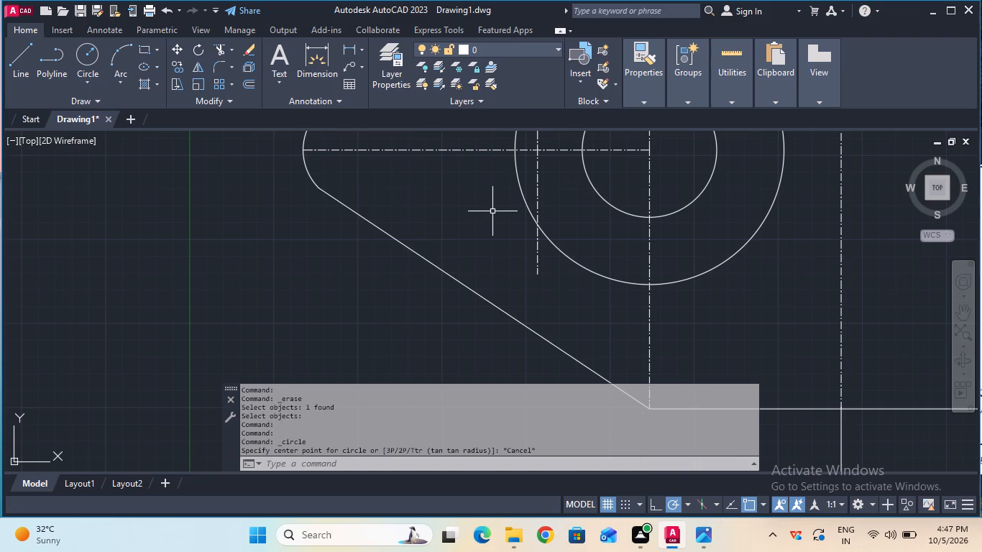
pyautogui.click(963, 317)
pyautogui.moveTo(856, 298); pyautogui.dragTo(889, 459)
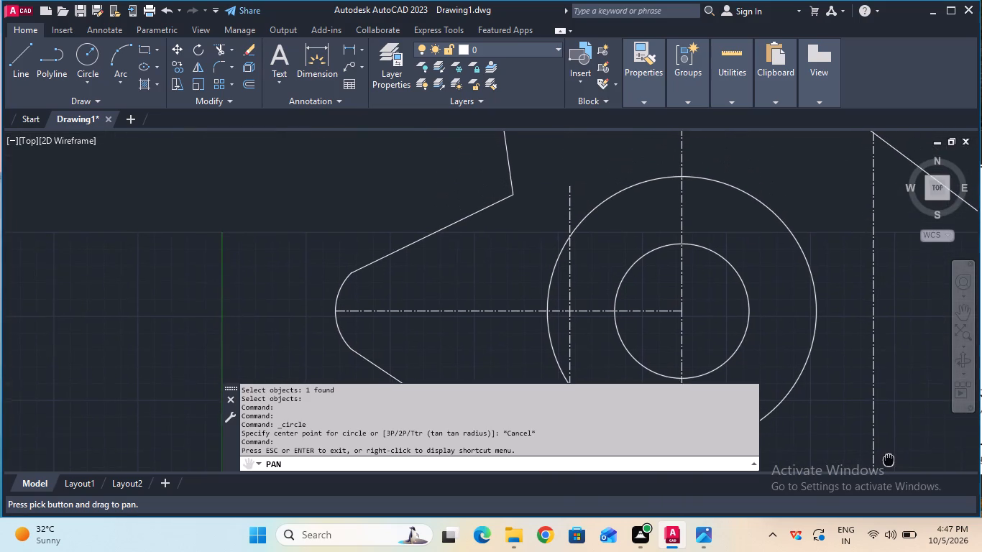
pyautogui.moveTo(889, 459); pyautogui.dragTo(889, 461)
pyautogui.press('Escape')
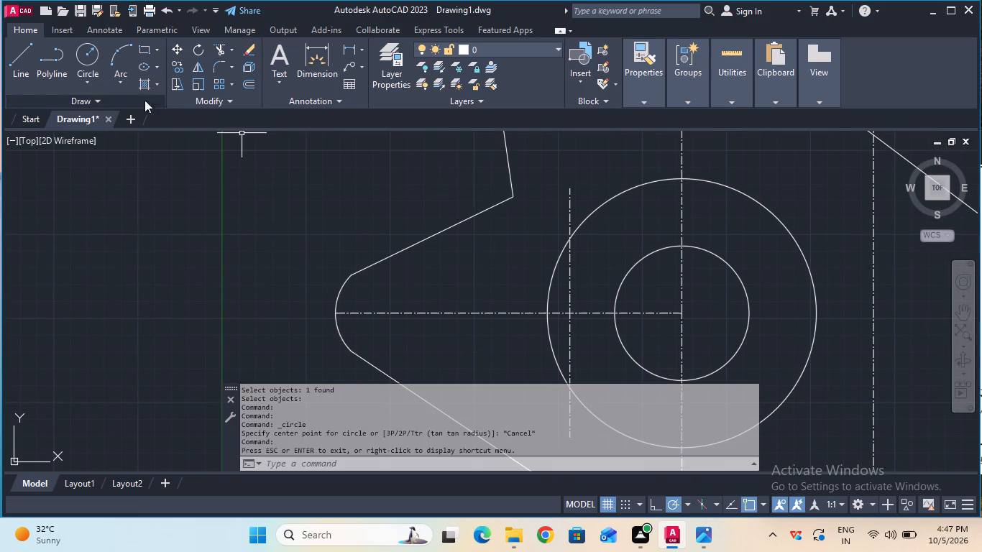
pyautogui.click(98, 78)
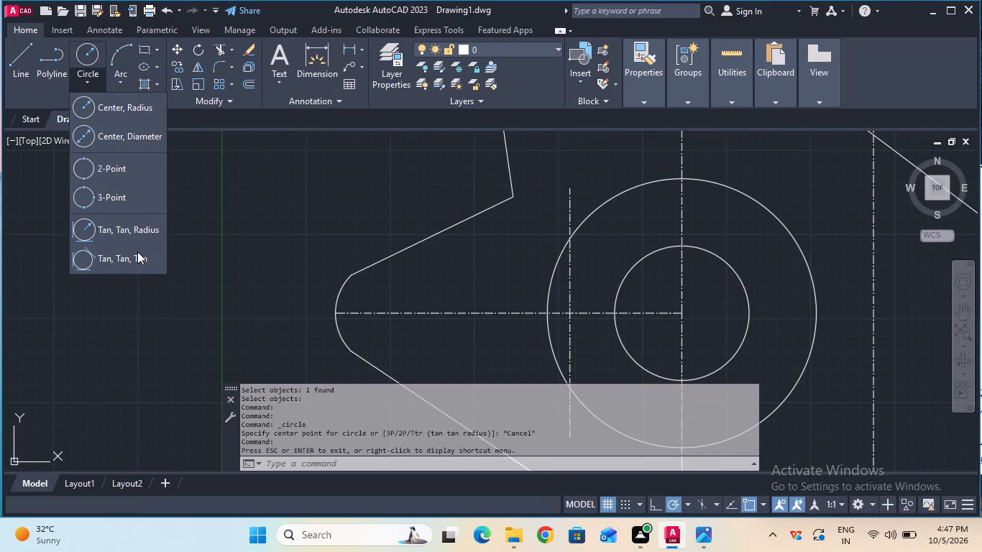
pyautogui.click(138, 252)
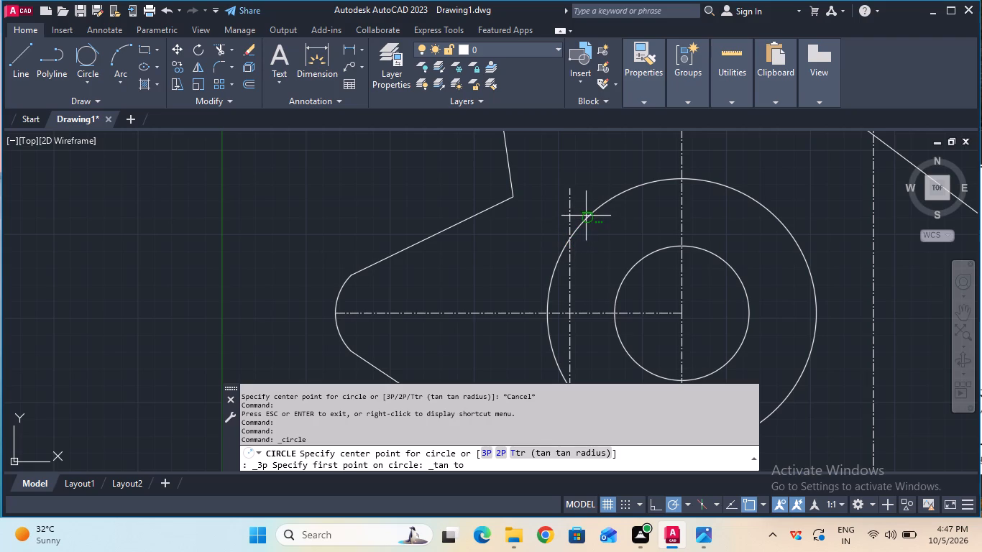
pyautogui.click(570, 238)
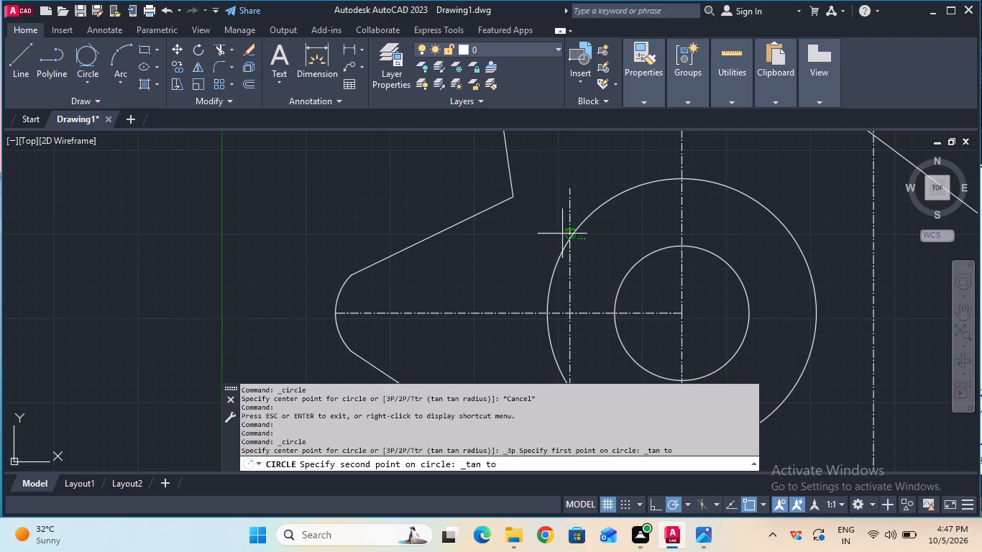
pyautogui.click(513, 199)
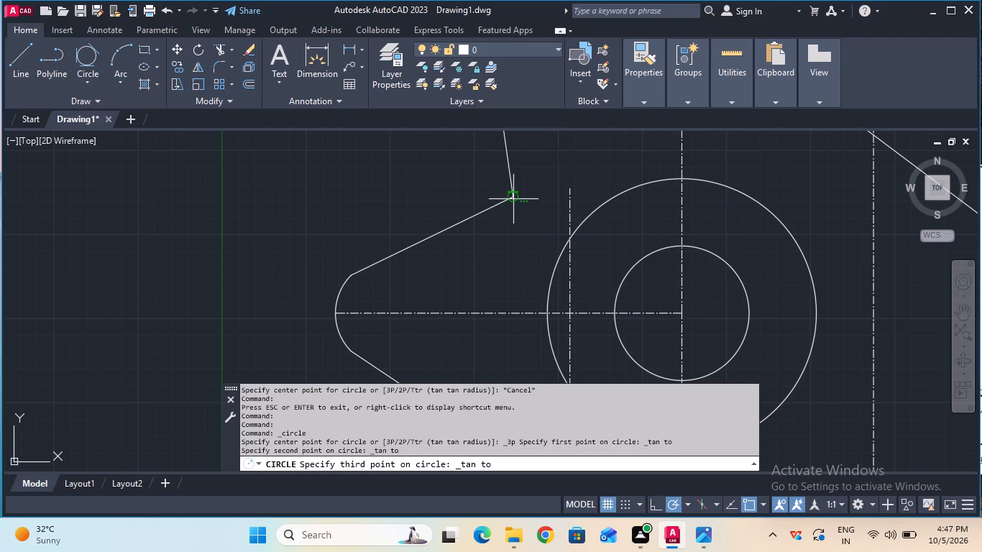
pyautogui.click(566, 191)
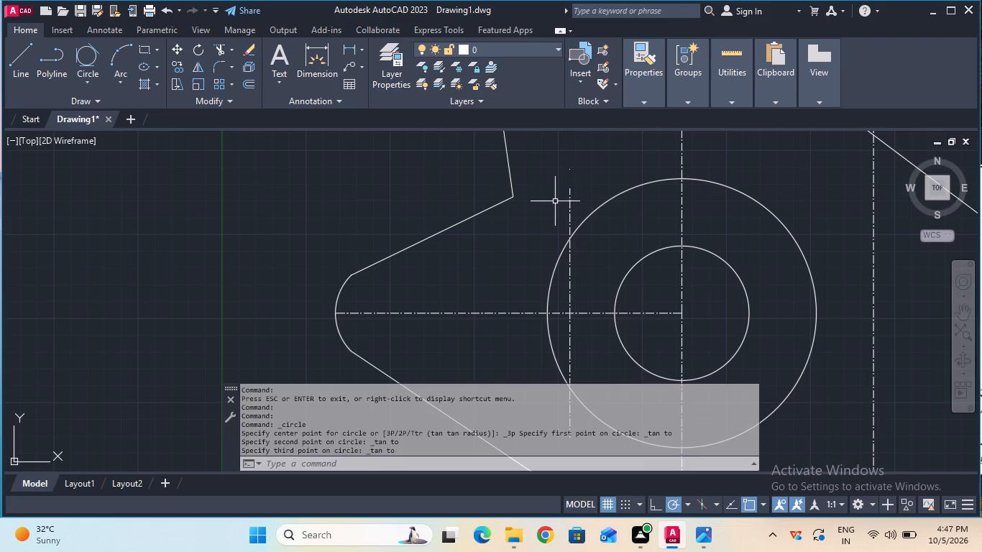
# Draw a Tan, Tan, Radius circle of radius 8 touching the large circle and the upper slanted edge near its corner.
pyautogui.press('Return')
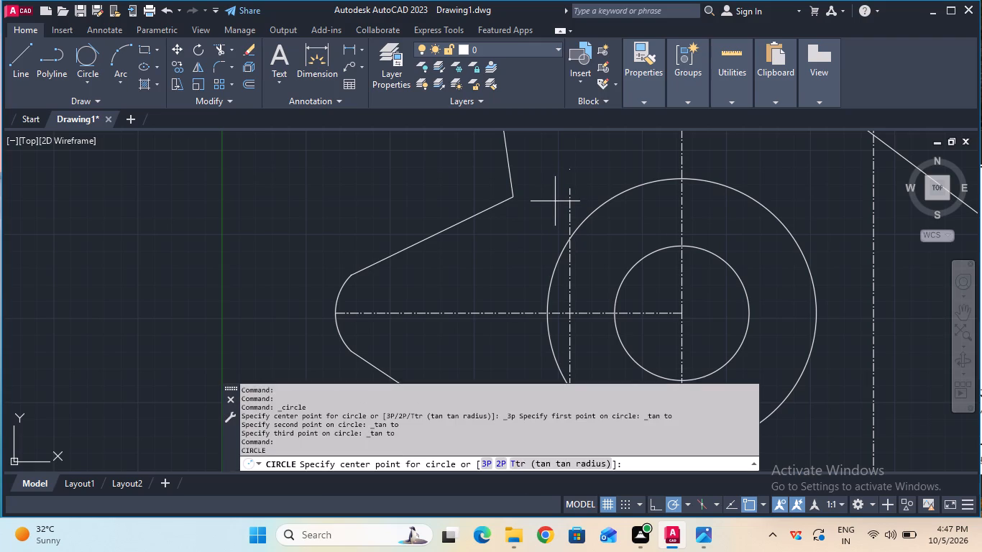
pyautogui.keyDown('ctrl'); pyautogui.scroll(-5, 555, 201); pyautogui.keyUp('ctrl')
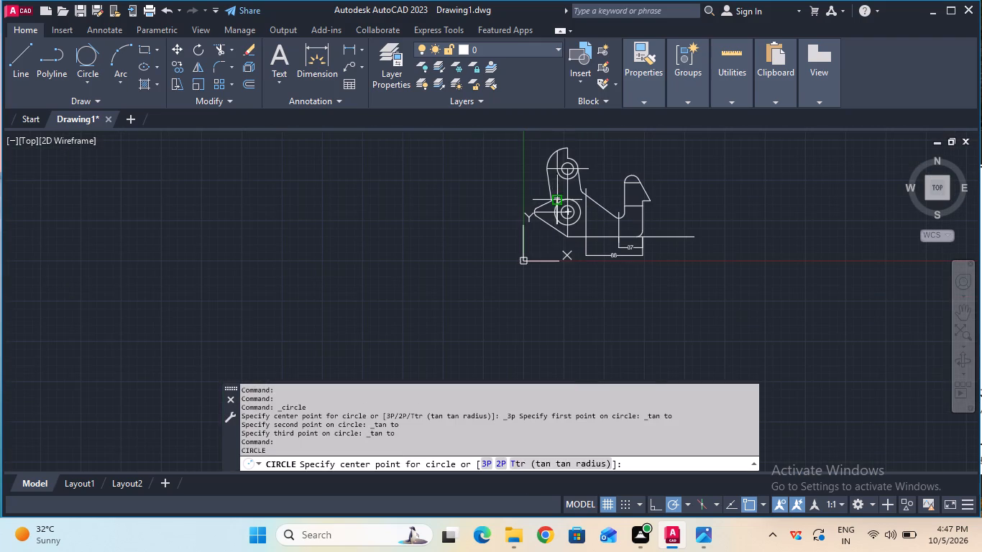
pyautogui.keyDown('ctrl'); pyautogui.scroll(3, 555, 201); pyautogui.keyUp('ctrl')
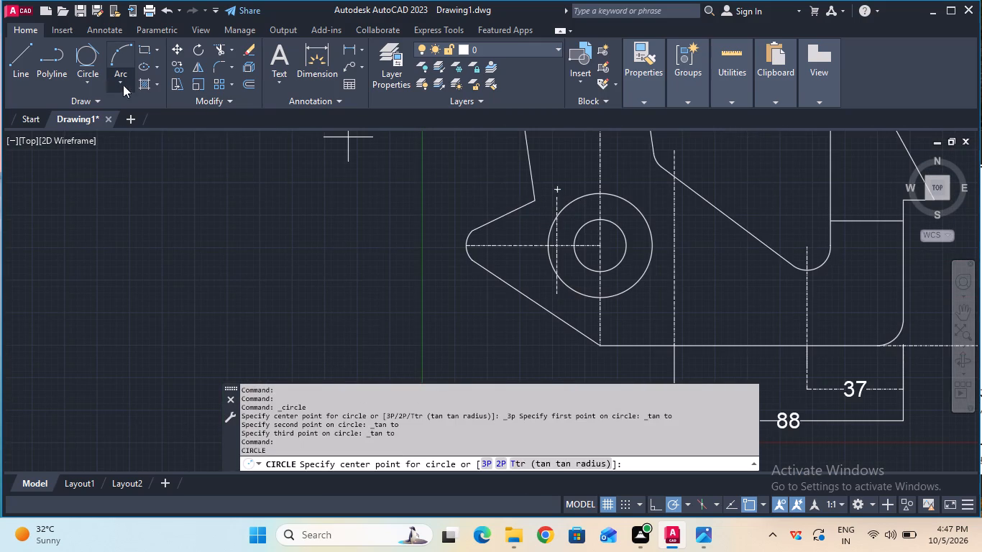
pyautogui.click(99, 78)
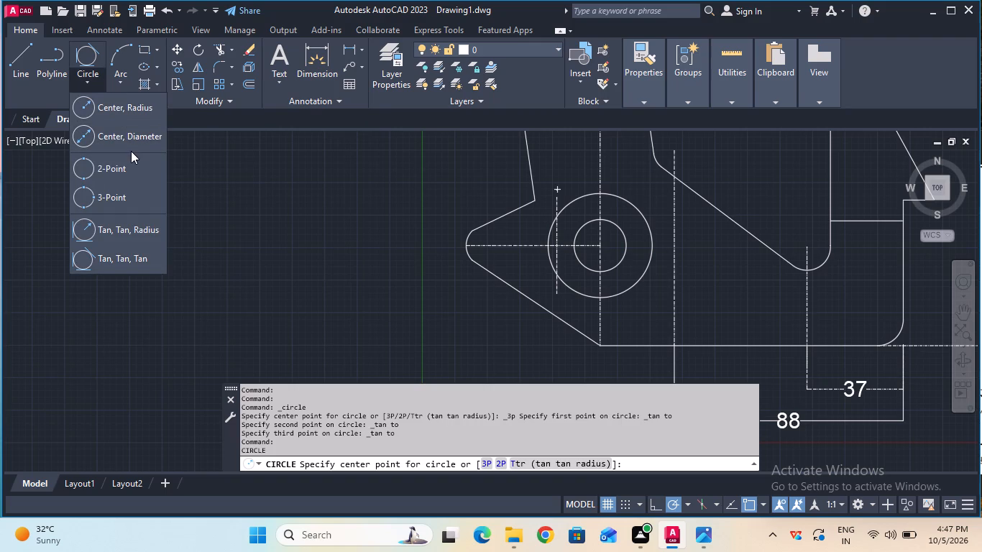
pyautogui.click(128, 223)
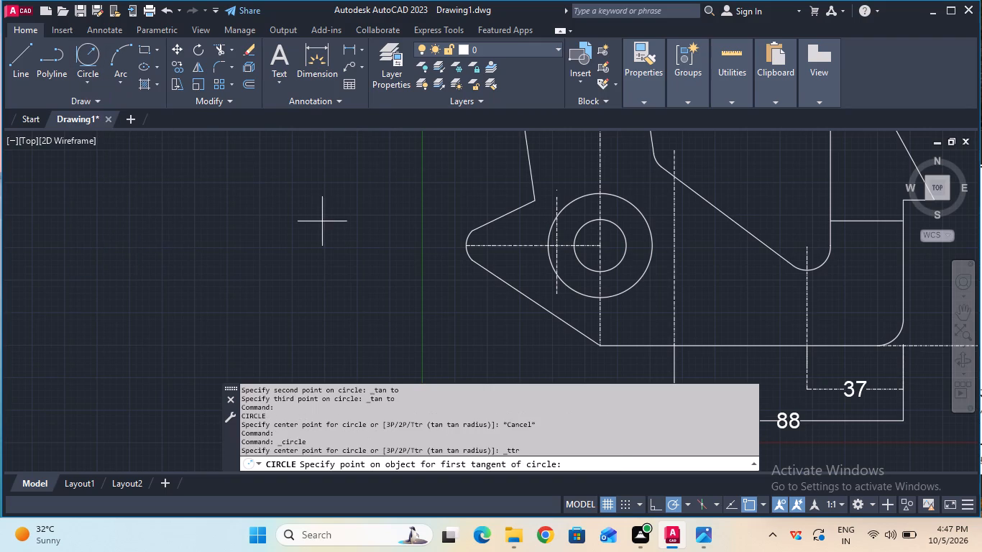
pyautogui.click(558, 214)
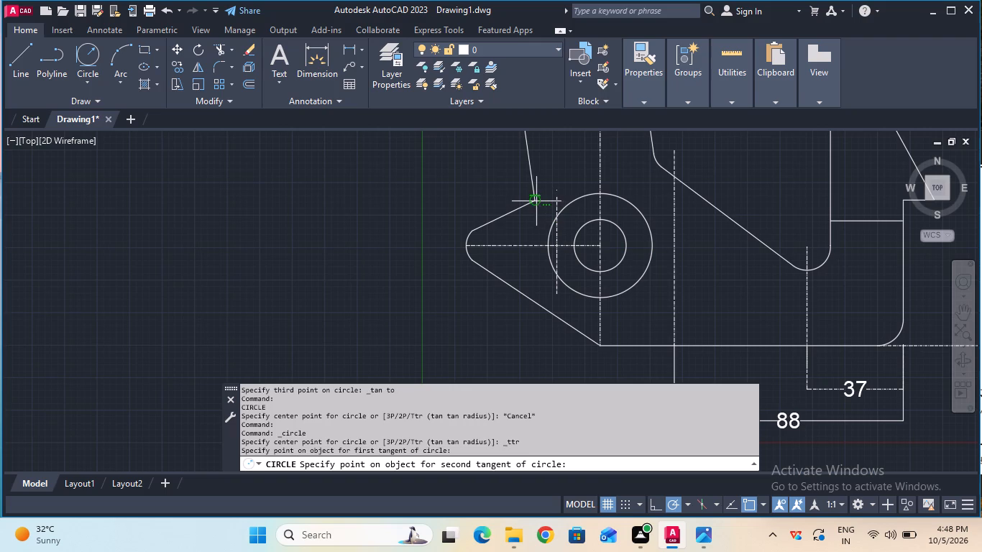
pyautogui.click(535, 201)
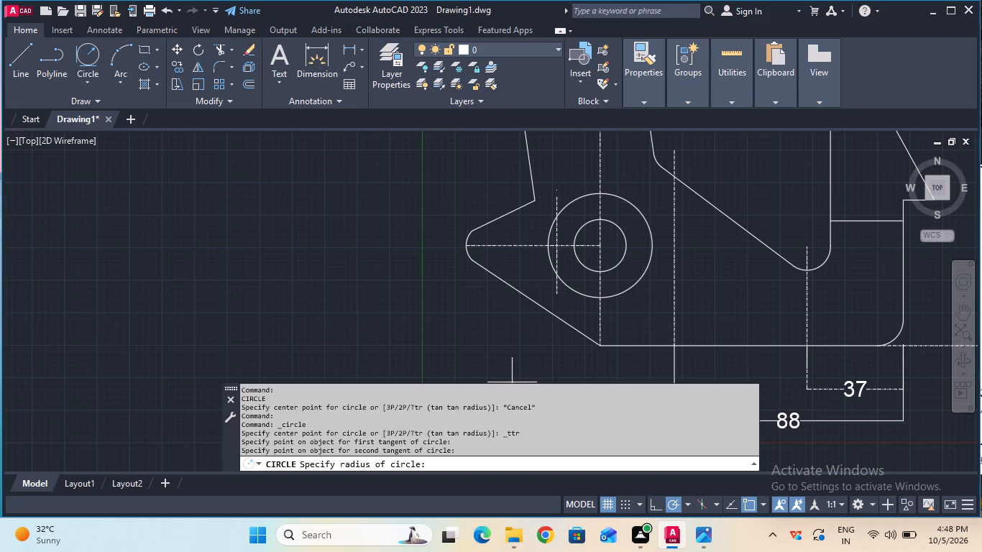
pyautogui.press('8')
pyautogui.press('Return')
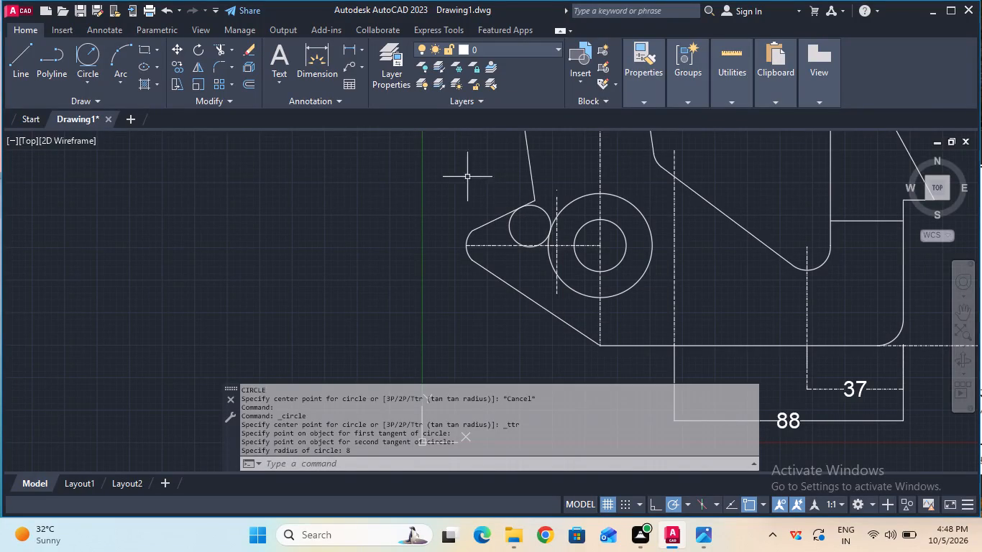
# Trim away the upper part of the radius 8 circle between the upper slanted edge and the large circle.
pyautogui.click(219, 53)
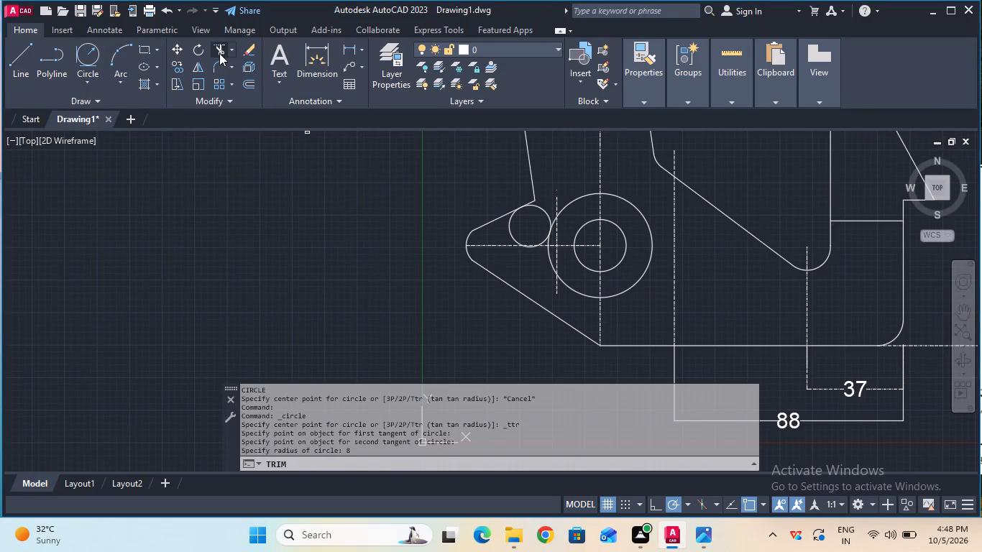
pyautogui.click(546, 209)
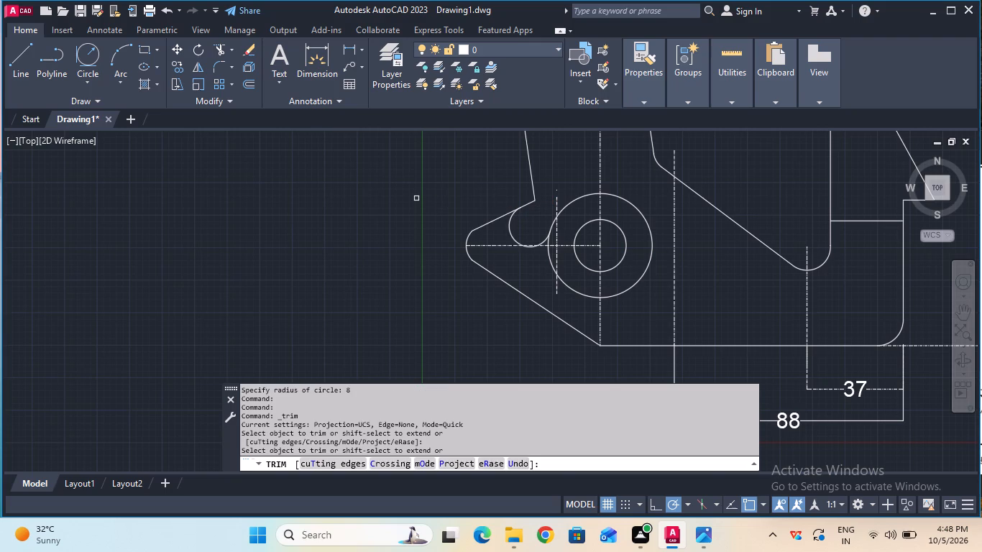
pyautogui.press('Escape')
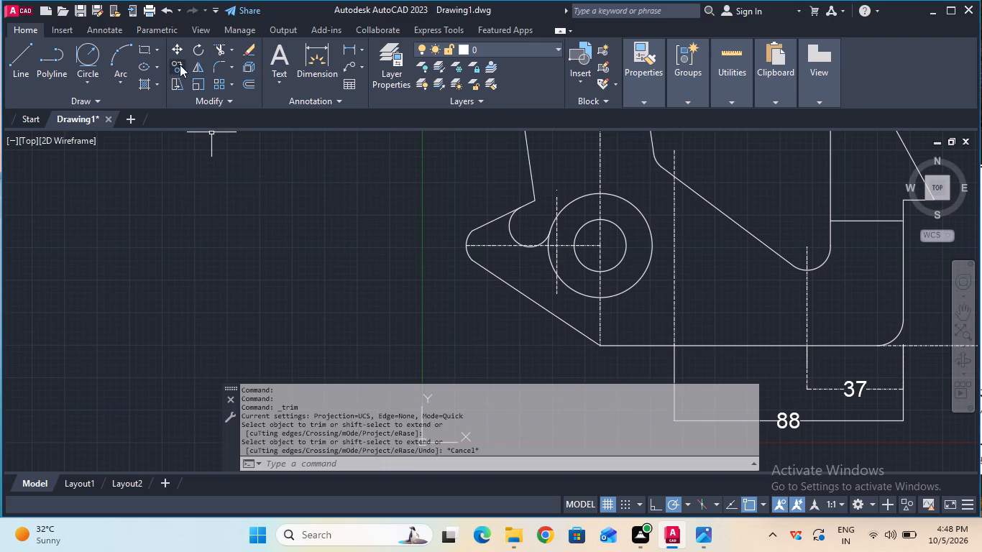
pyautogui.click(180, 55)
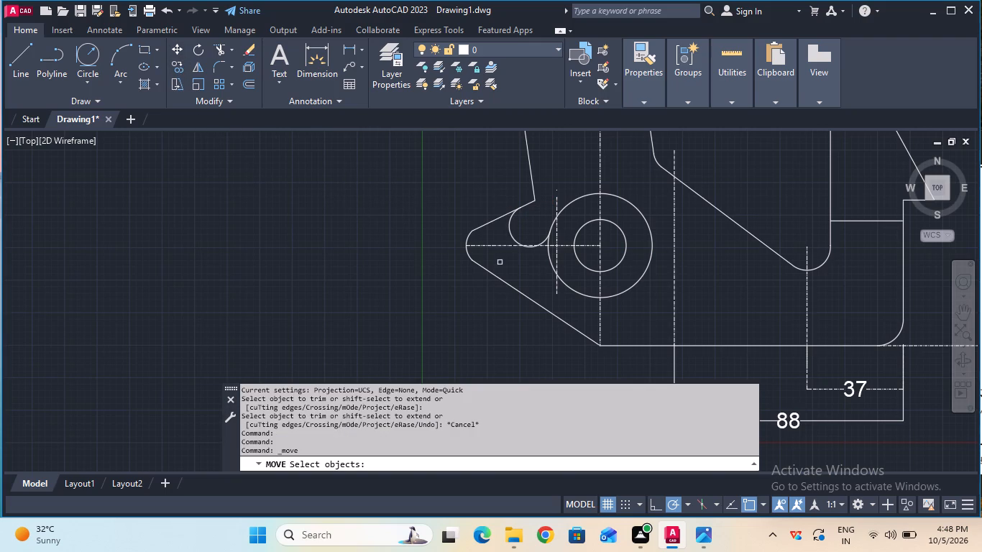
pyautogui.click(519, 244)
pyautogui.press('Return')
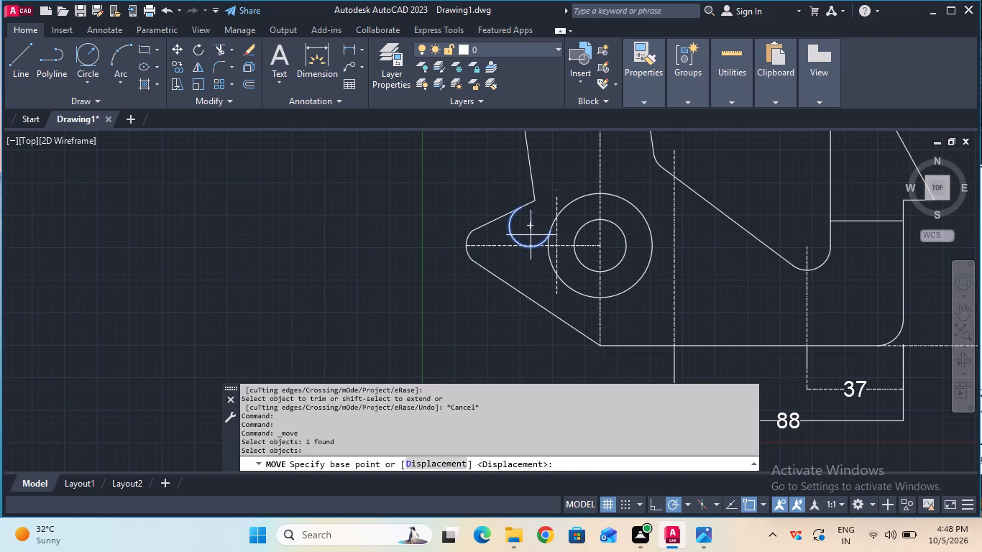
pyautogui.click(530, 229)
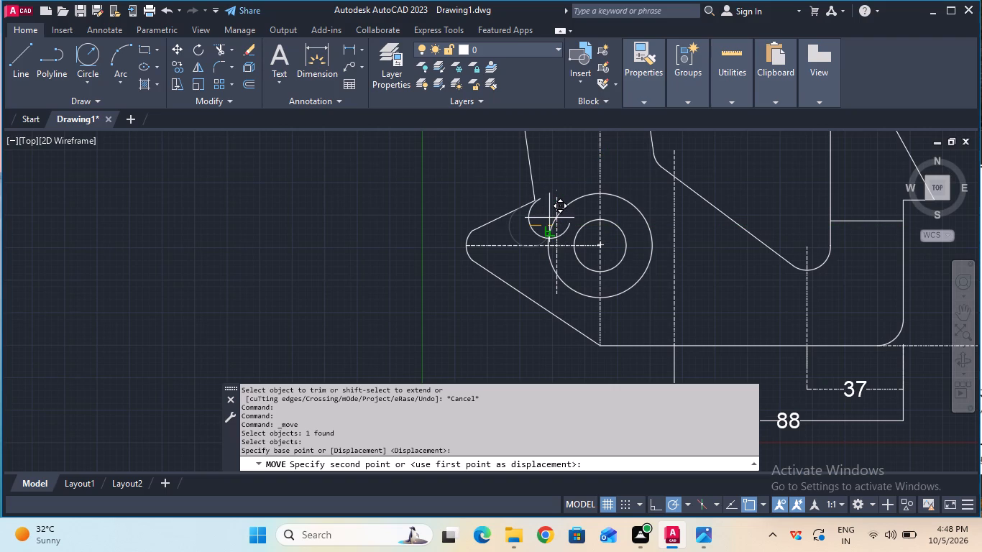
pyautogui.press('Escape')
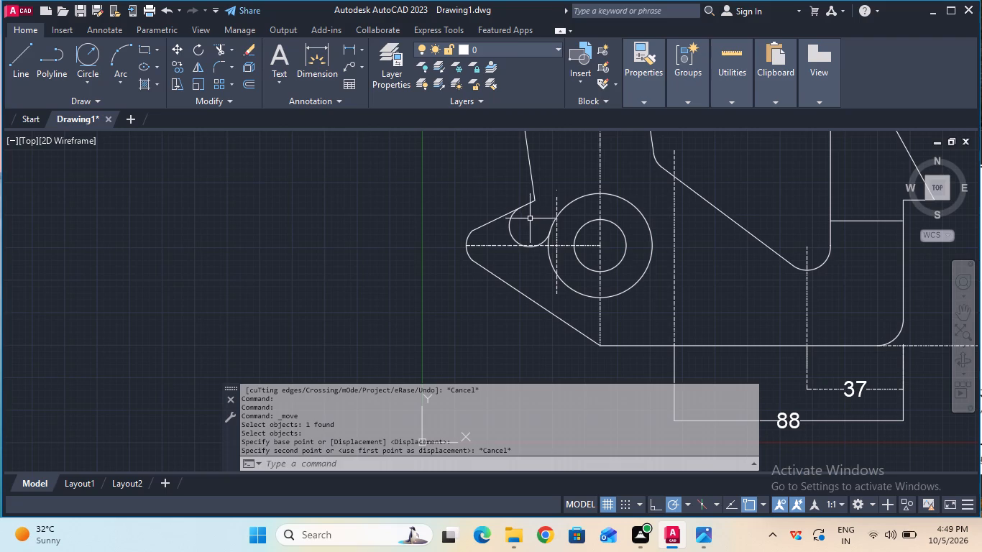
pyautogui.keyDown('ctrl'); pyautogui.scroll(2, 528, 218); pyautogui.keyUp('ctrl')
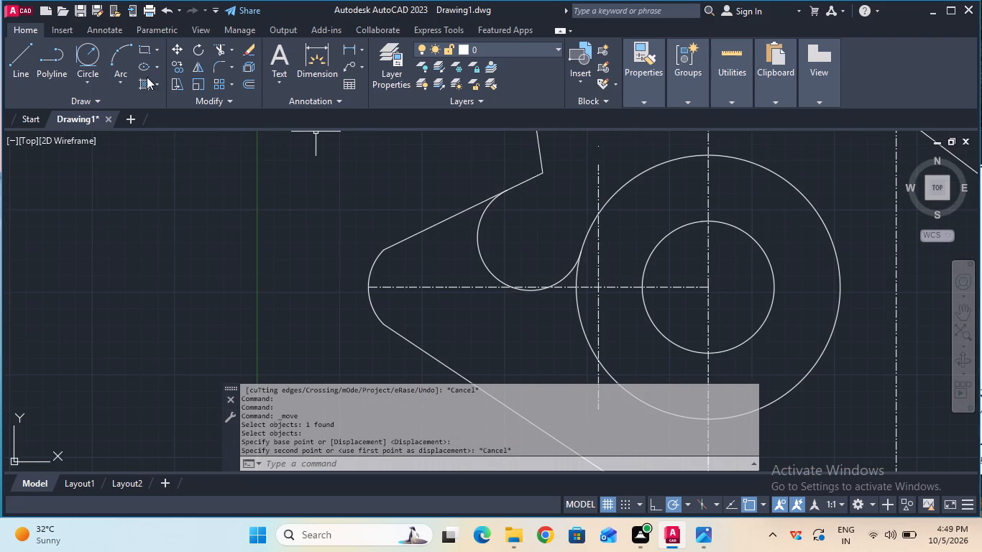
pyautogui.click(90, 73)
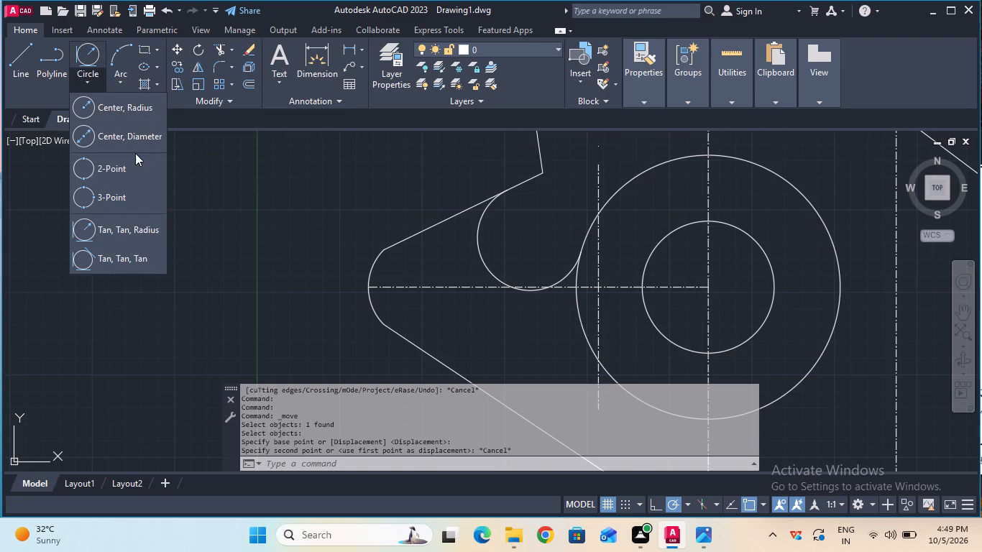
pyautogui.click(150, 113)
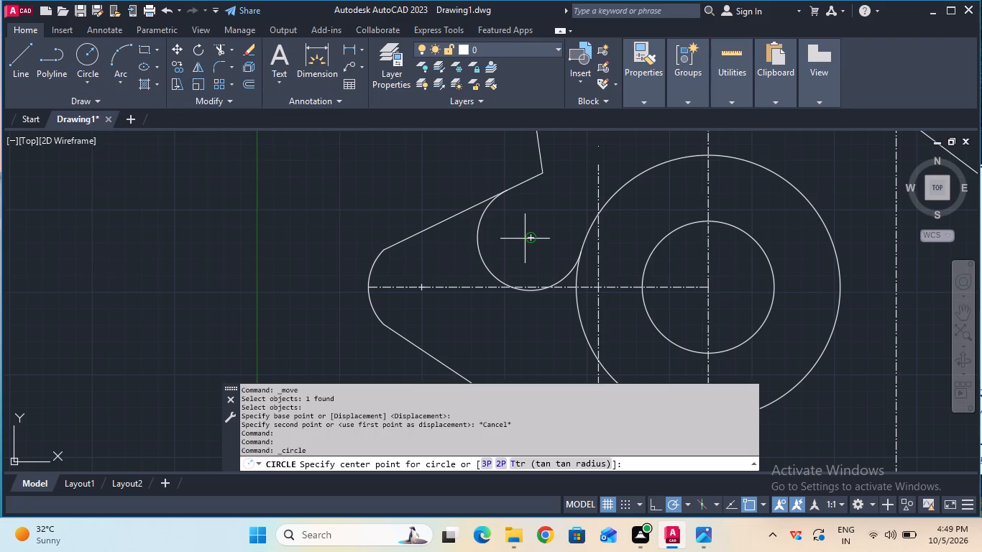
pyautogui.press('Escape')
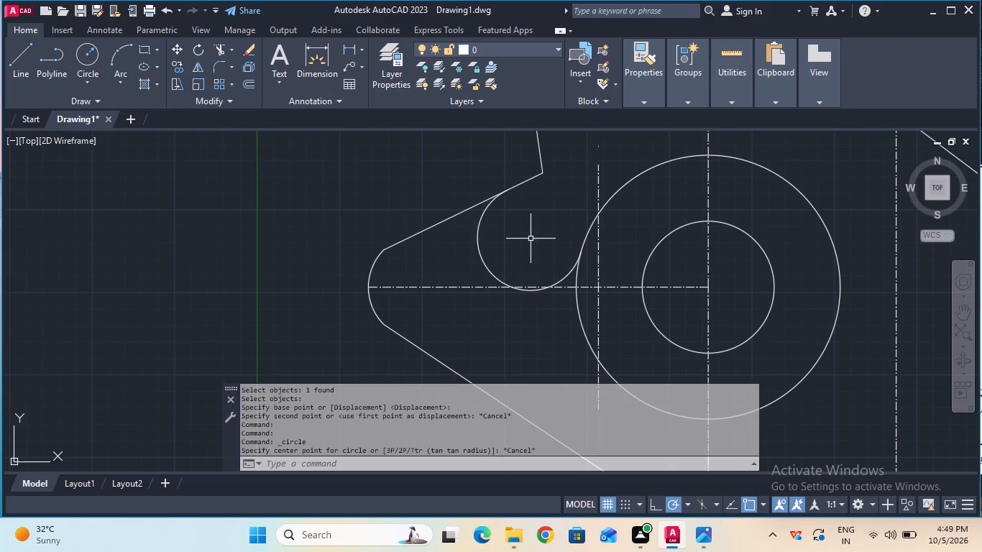
# Erase the trimmed radius 8 arc between the upper slanted edge and the large circle.
pyautogui.click(485, 261)
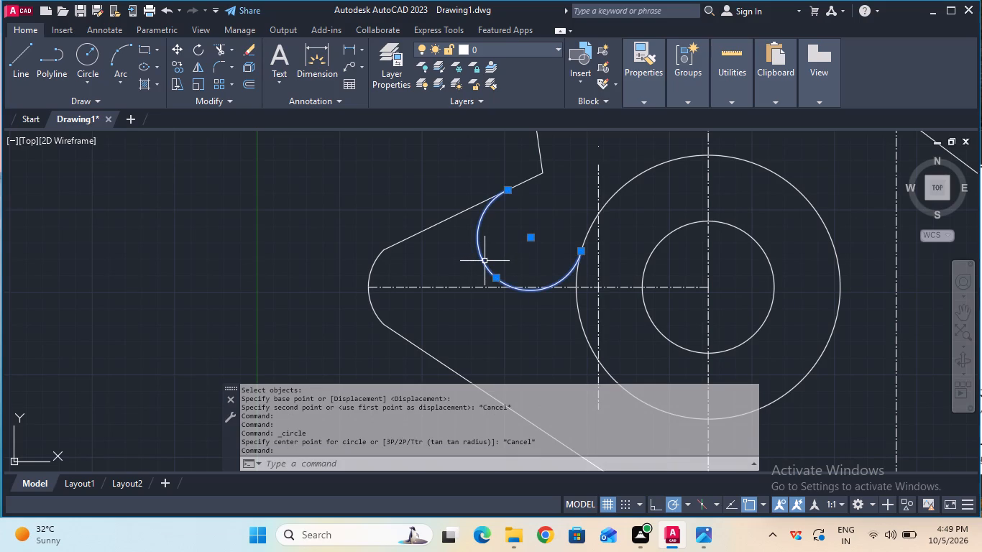
pyautogui.press('Delete')
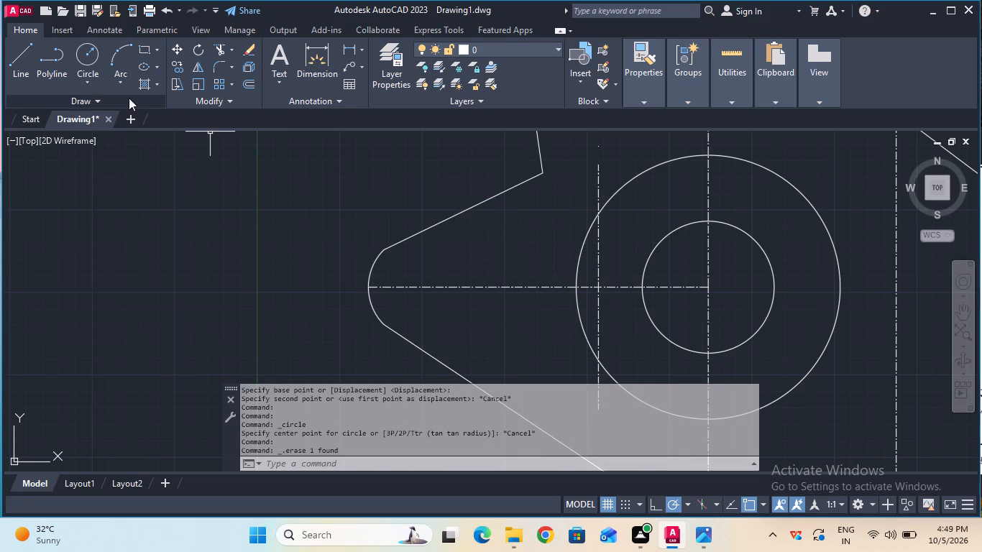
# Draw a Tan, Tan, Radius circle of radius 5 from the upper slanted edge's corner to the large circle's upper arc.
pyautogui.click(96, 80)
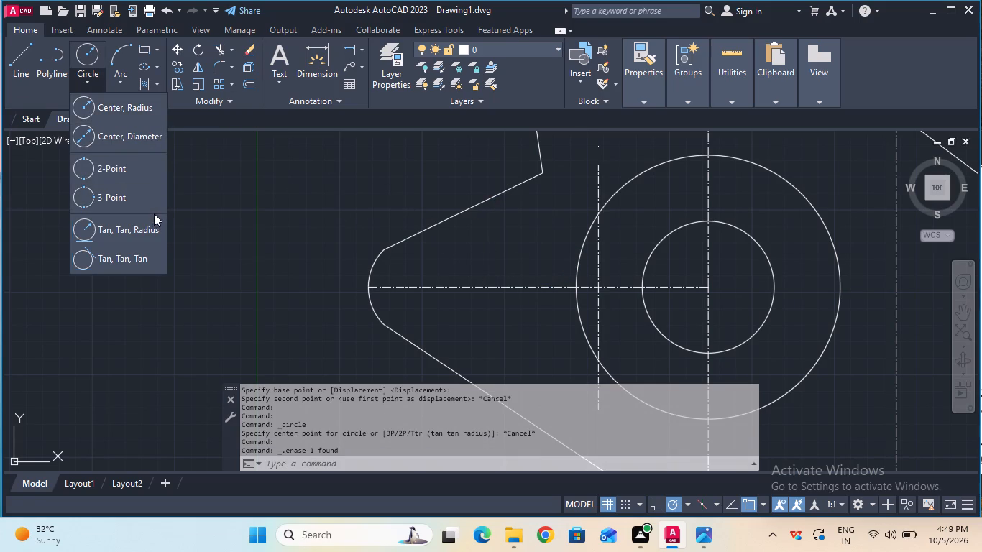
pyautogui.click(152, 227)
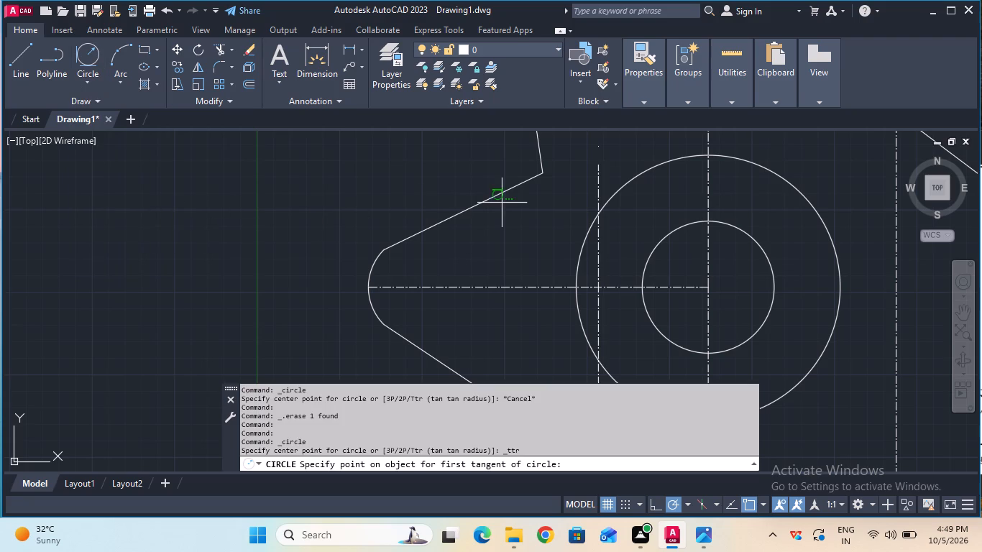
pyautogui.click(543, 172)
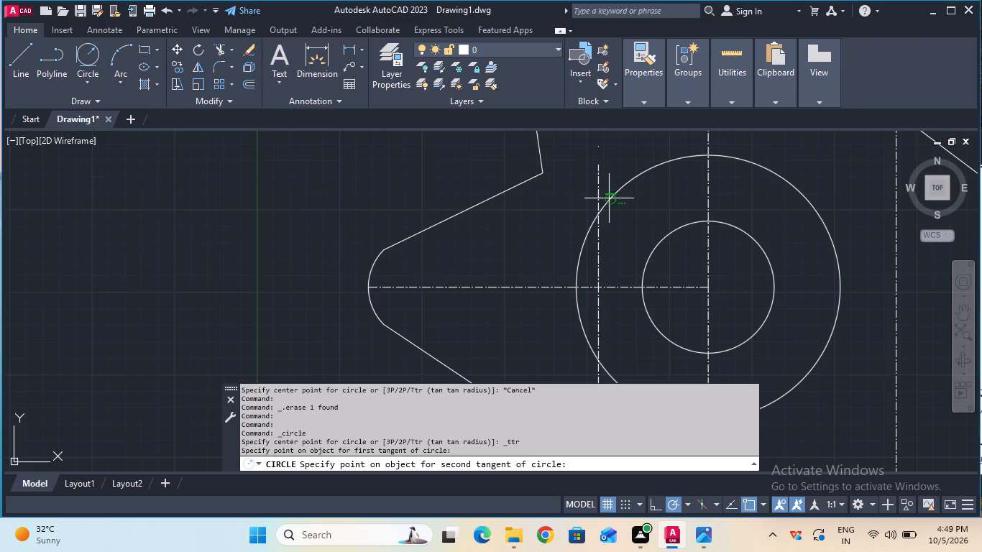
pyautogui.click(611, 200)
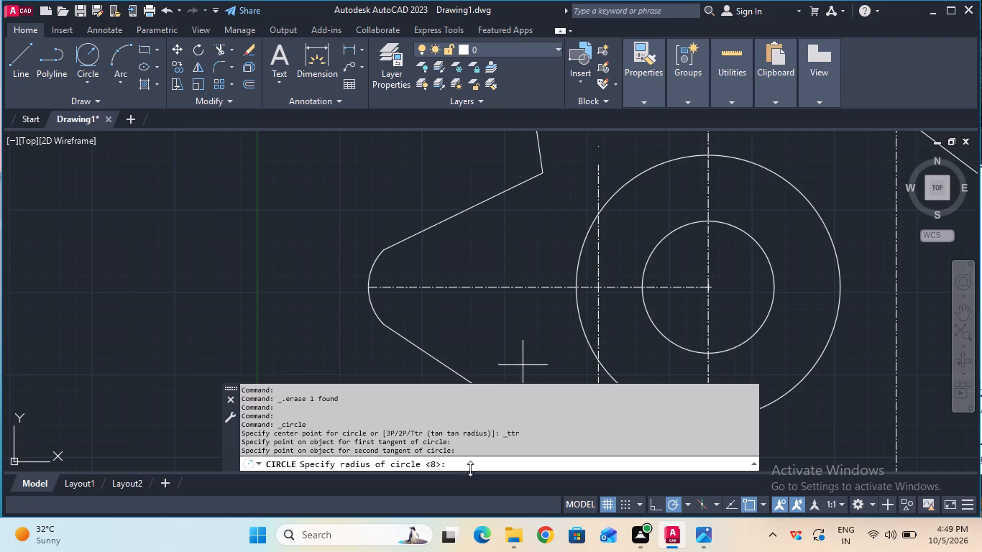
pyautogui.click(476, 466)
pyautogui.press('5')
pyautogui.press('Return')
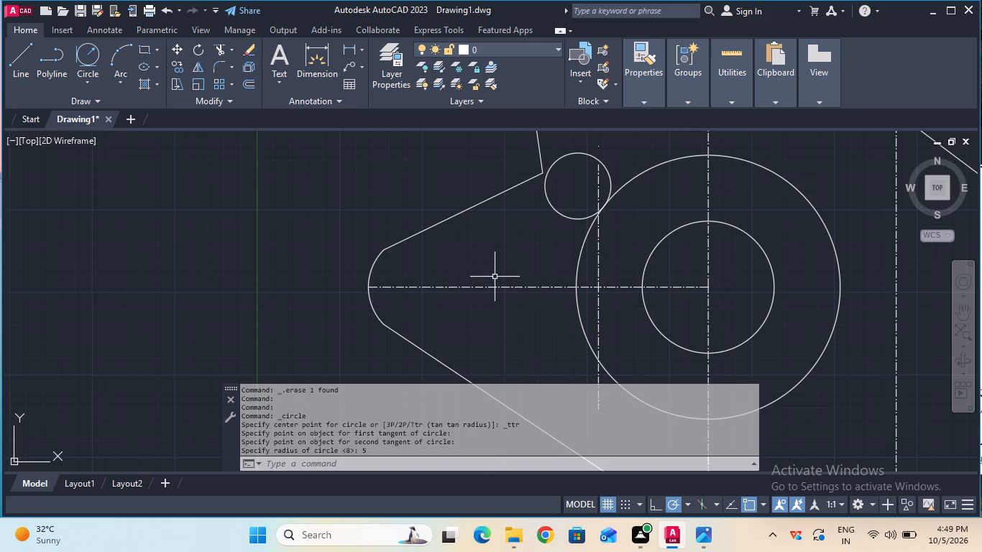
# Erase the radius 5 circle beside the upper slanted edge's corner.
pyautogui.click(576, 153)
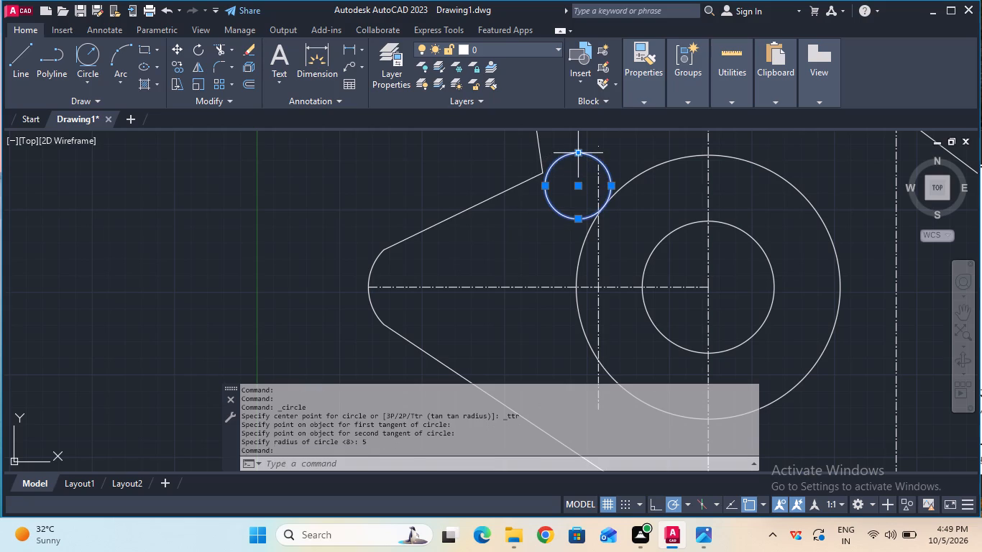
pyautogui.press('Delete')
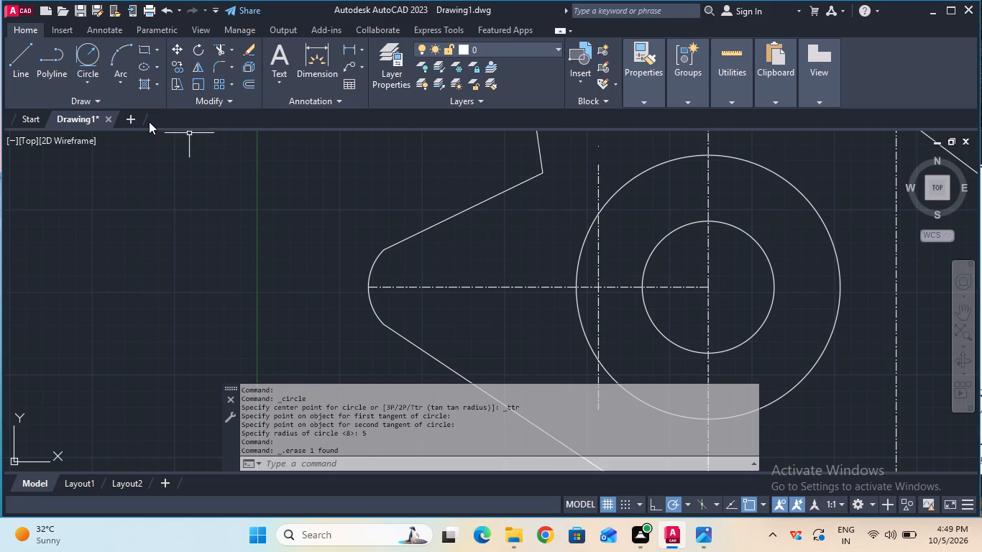
# Draw a Tan, Tan, Radius circle of radius 6 touching the upper slanted edge near its corner and the large circle.
pyautogui.click(81, 64)
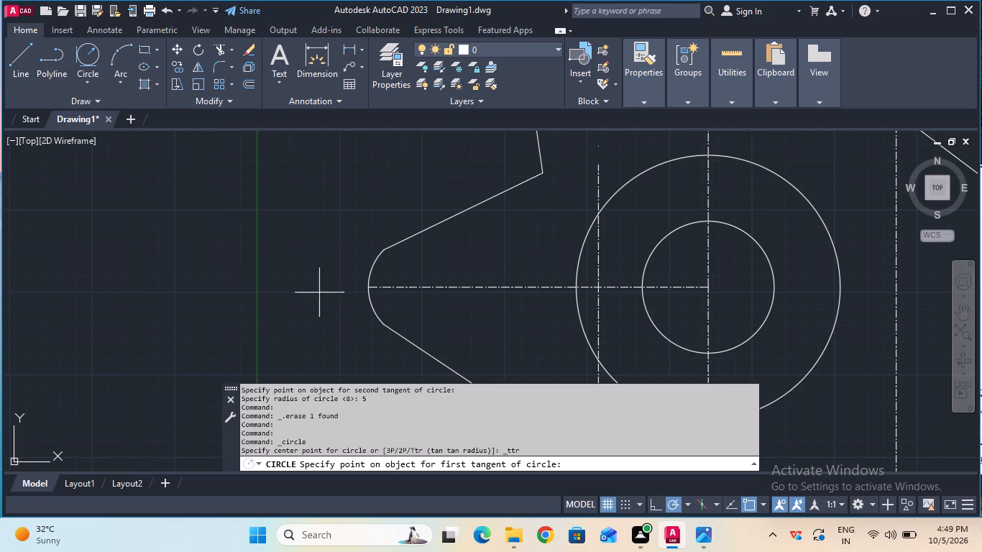
pyautogui.click(543, 173)
pyautogui.click(598, 214)
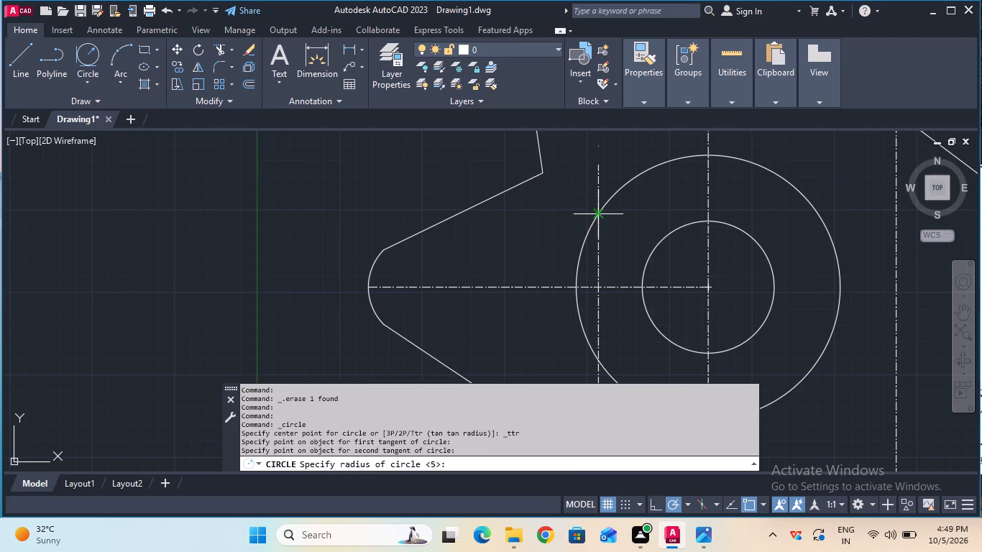
pyautogui.click(467, 466)
pyautogui.press('6')
pyautogui.press('Return')
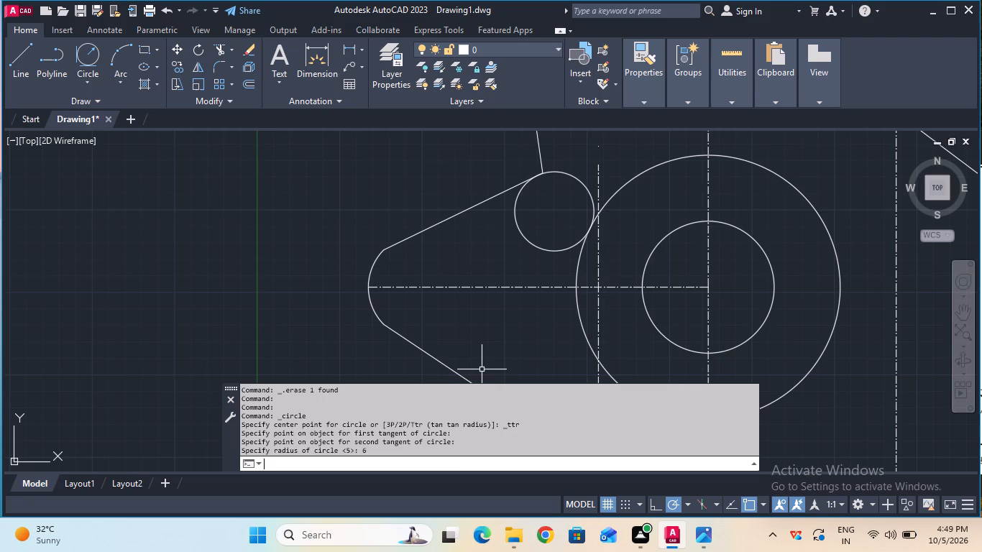
pyautogui.press('Escape')
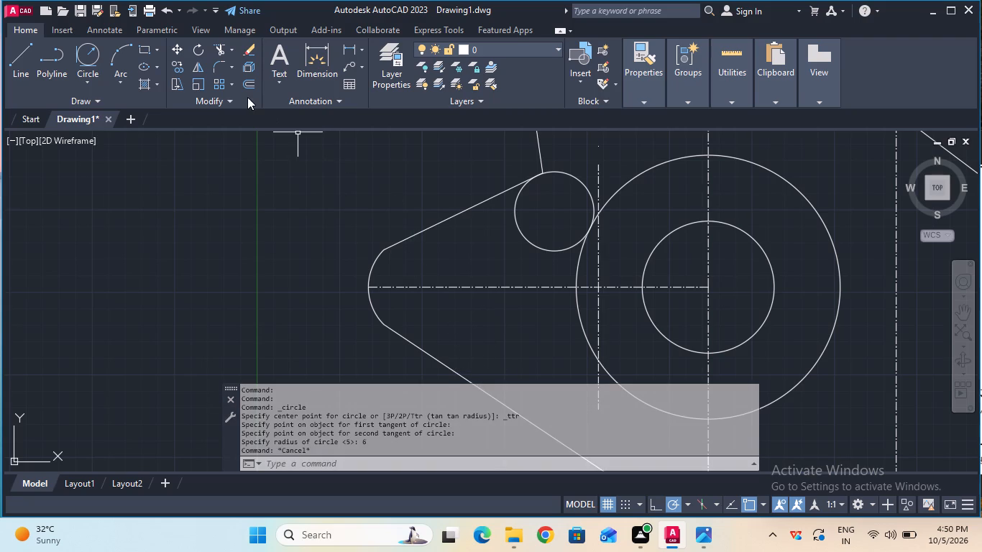
# Trim away the upper part of the radius 6 circle between the upper slanted edge and the large circle.
pyautogui.click(222, 52)
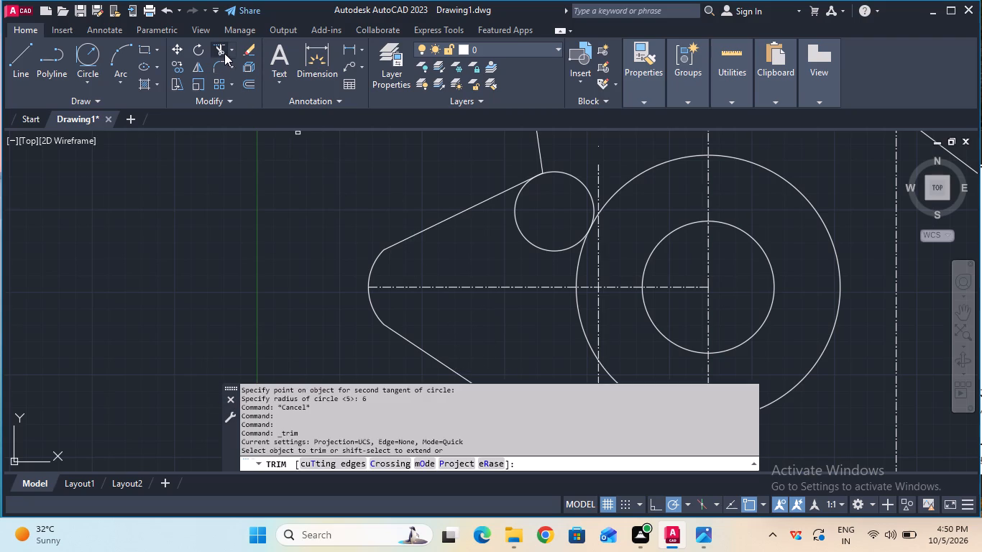
pyautogui.click(571, 176)
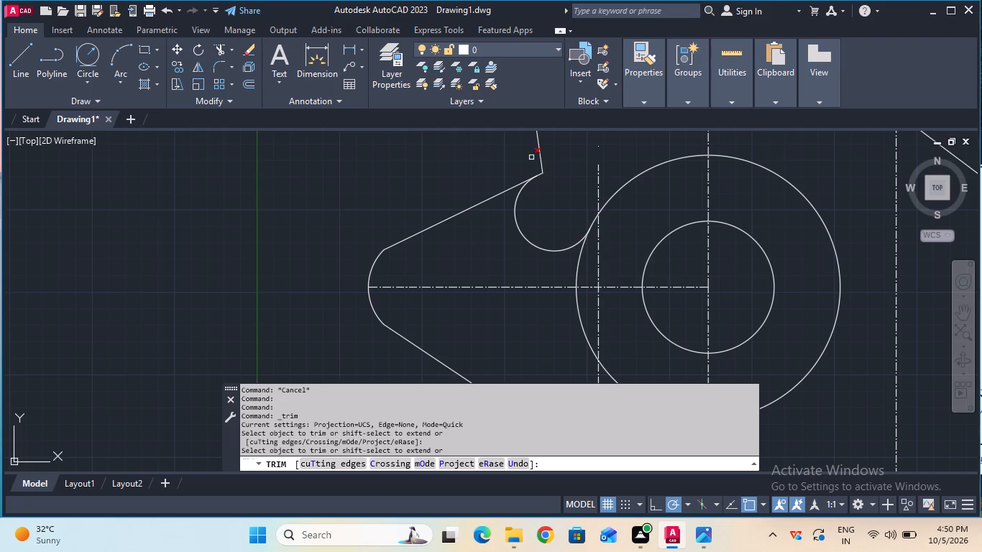
pyautogui.press('Escape')
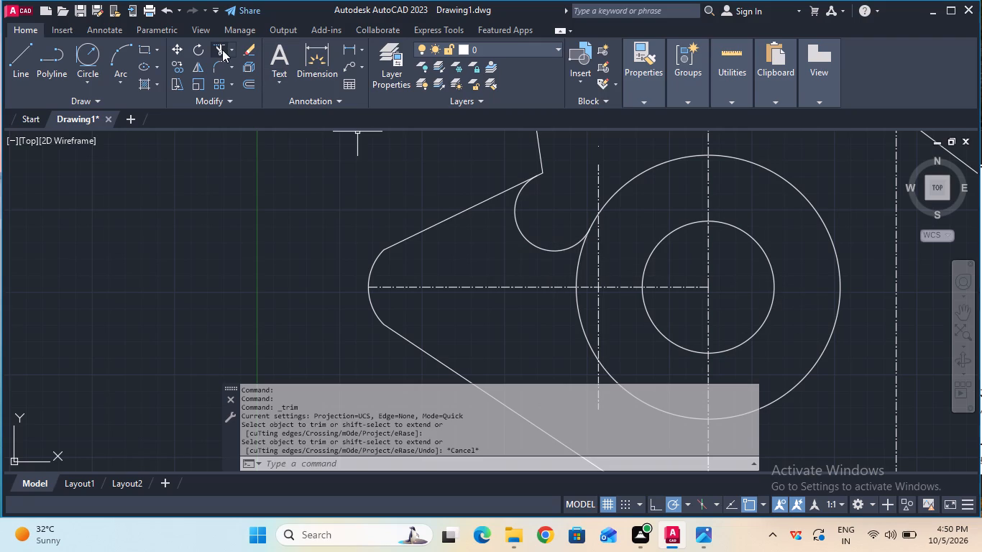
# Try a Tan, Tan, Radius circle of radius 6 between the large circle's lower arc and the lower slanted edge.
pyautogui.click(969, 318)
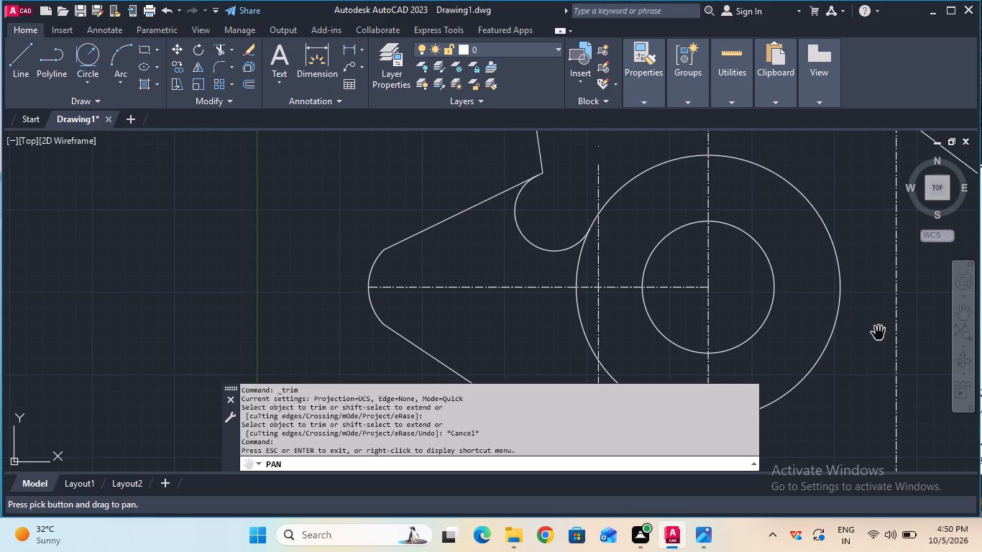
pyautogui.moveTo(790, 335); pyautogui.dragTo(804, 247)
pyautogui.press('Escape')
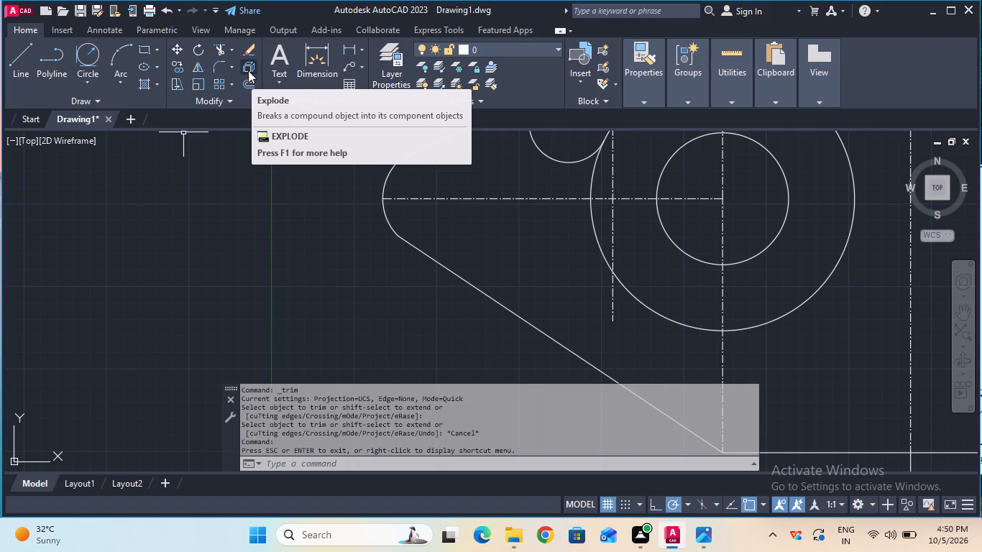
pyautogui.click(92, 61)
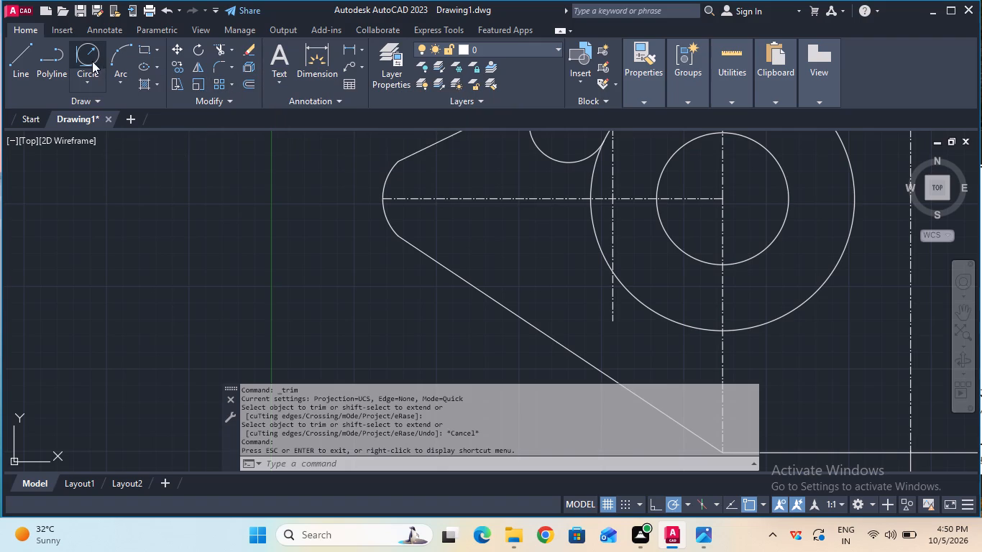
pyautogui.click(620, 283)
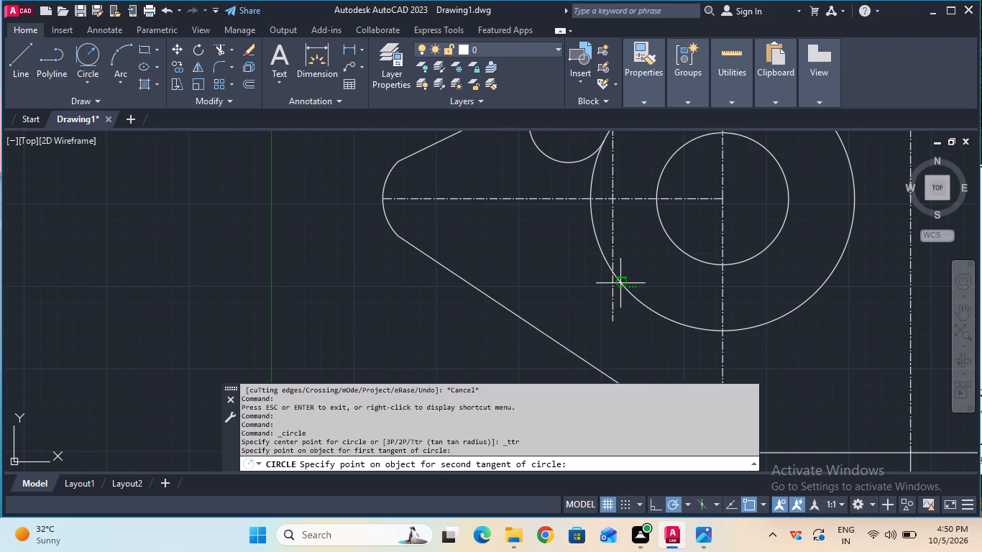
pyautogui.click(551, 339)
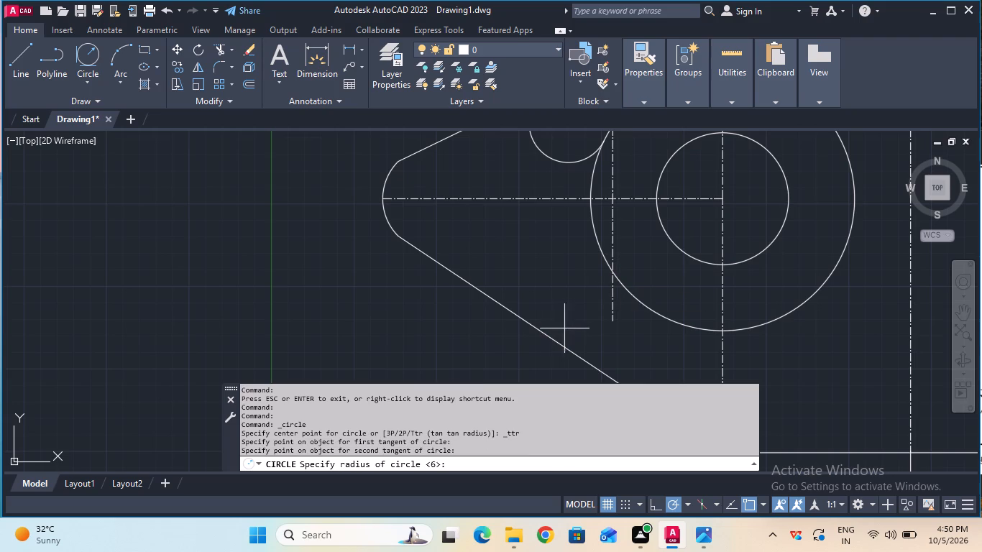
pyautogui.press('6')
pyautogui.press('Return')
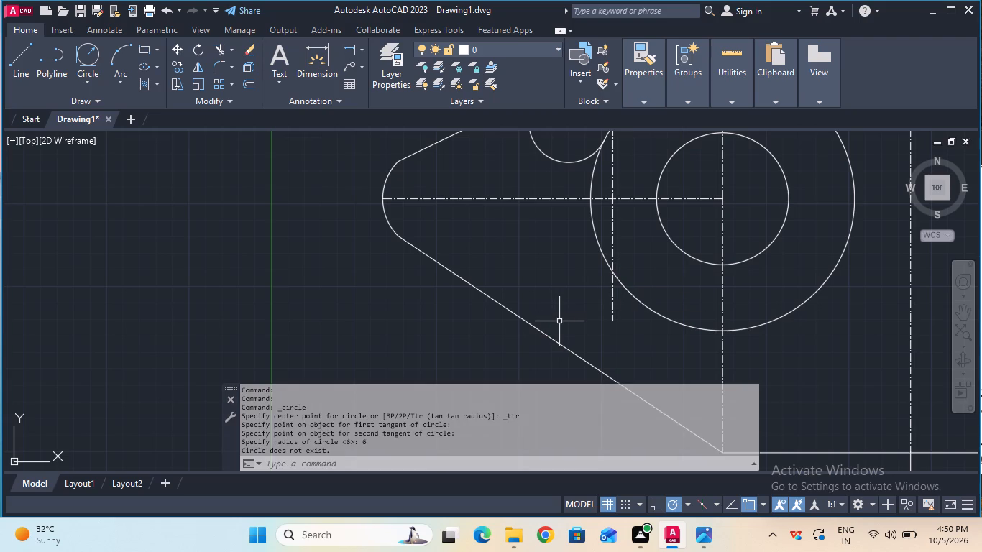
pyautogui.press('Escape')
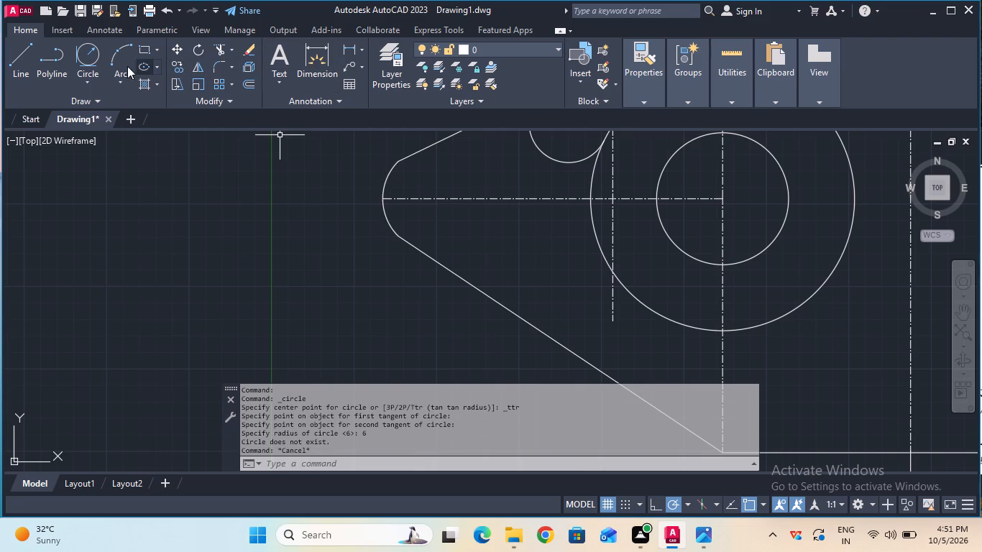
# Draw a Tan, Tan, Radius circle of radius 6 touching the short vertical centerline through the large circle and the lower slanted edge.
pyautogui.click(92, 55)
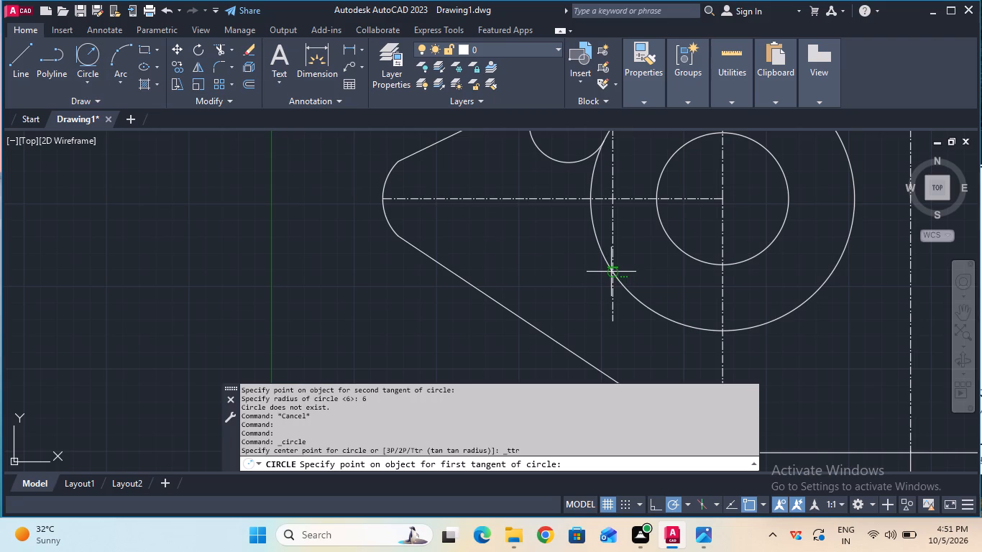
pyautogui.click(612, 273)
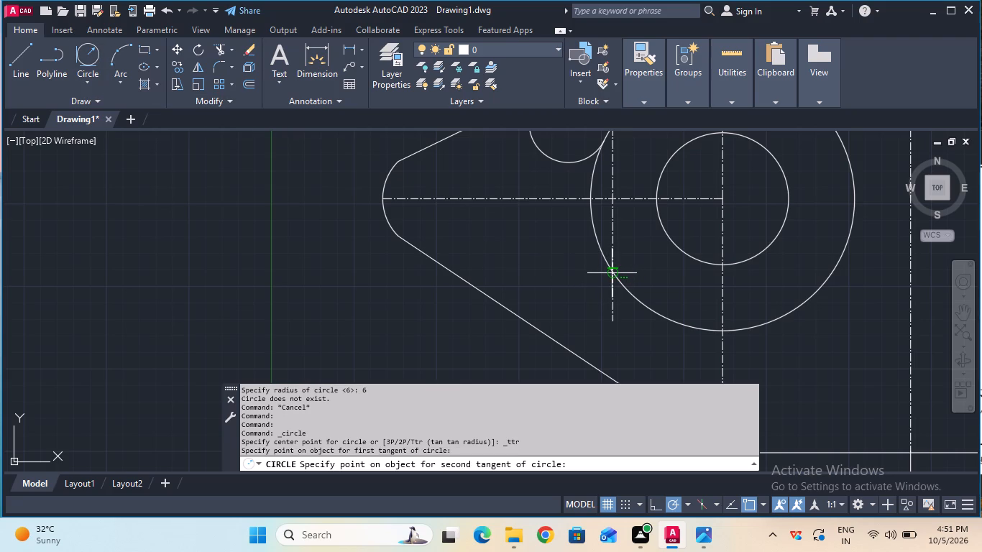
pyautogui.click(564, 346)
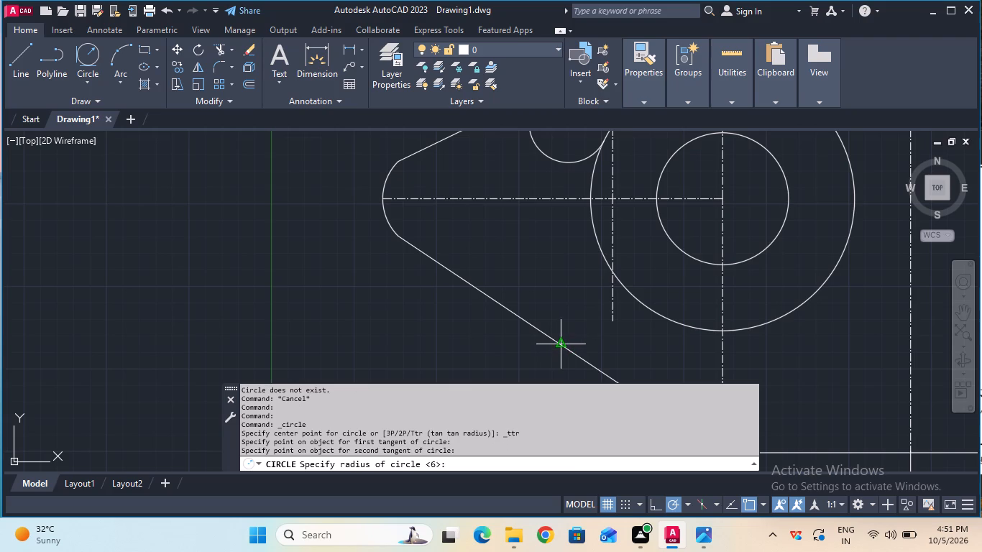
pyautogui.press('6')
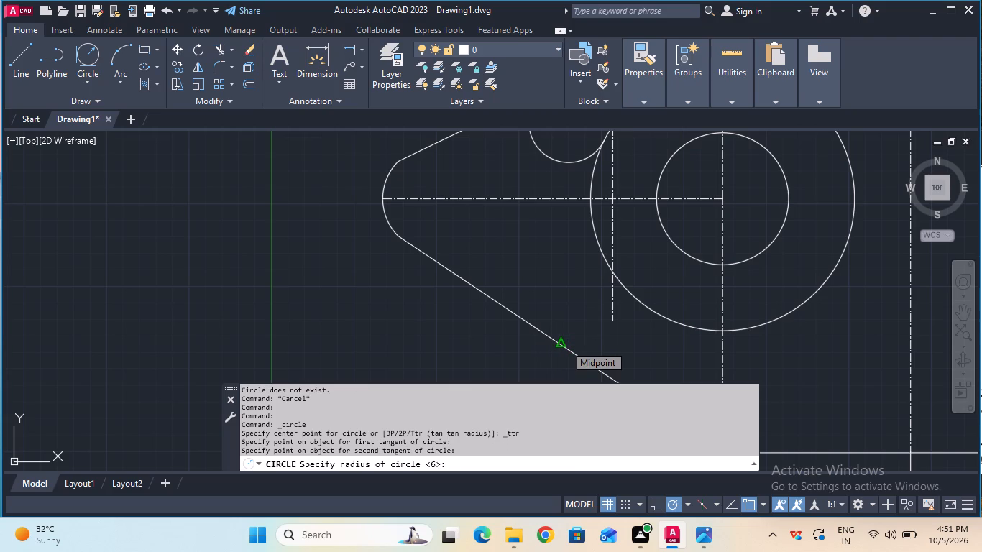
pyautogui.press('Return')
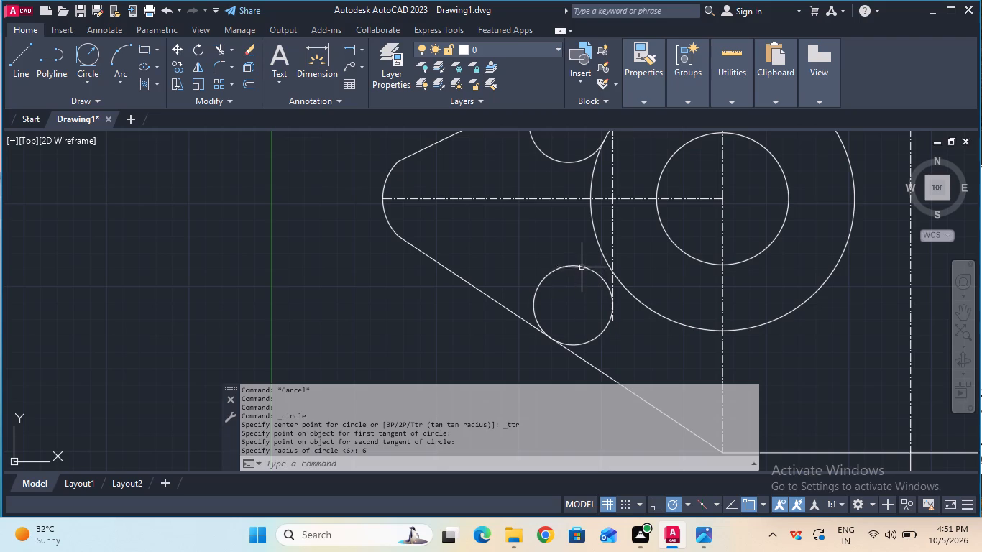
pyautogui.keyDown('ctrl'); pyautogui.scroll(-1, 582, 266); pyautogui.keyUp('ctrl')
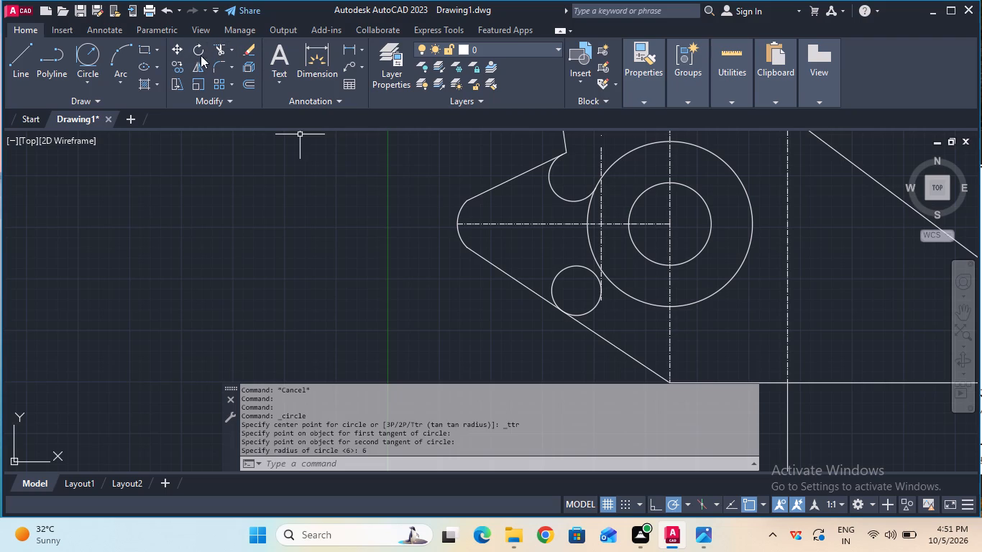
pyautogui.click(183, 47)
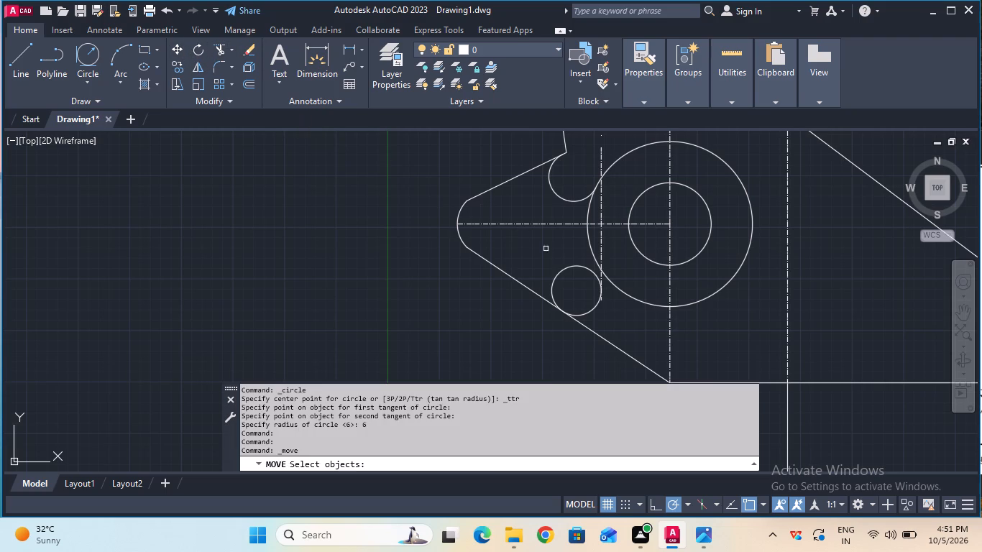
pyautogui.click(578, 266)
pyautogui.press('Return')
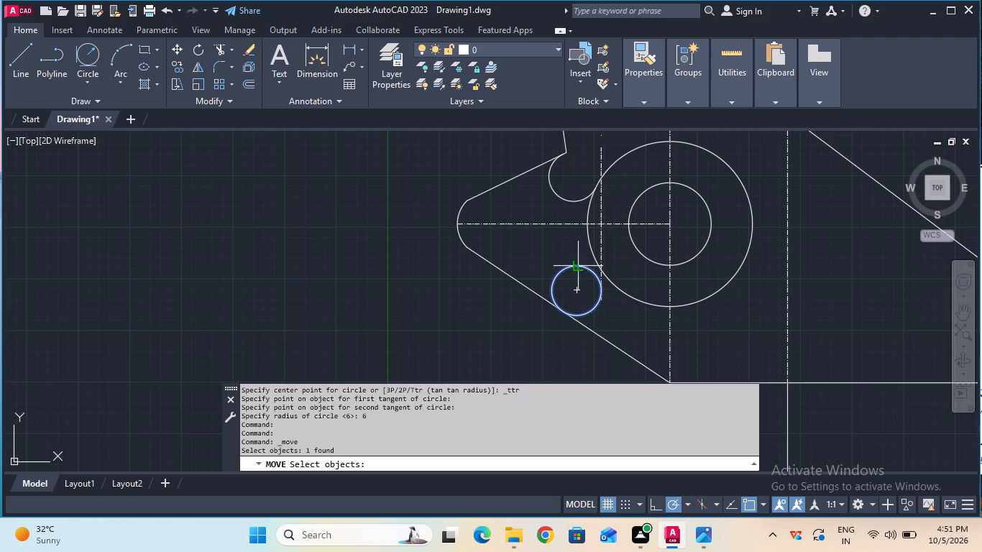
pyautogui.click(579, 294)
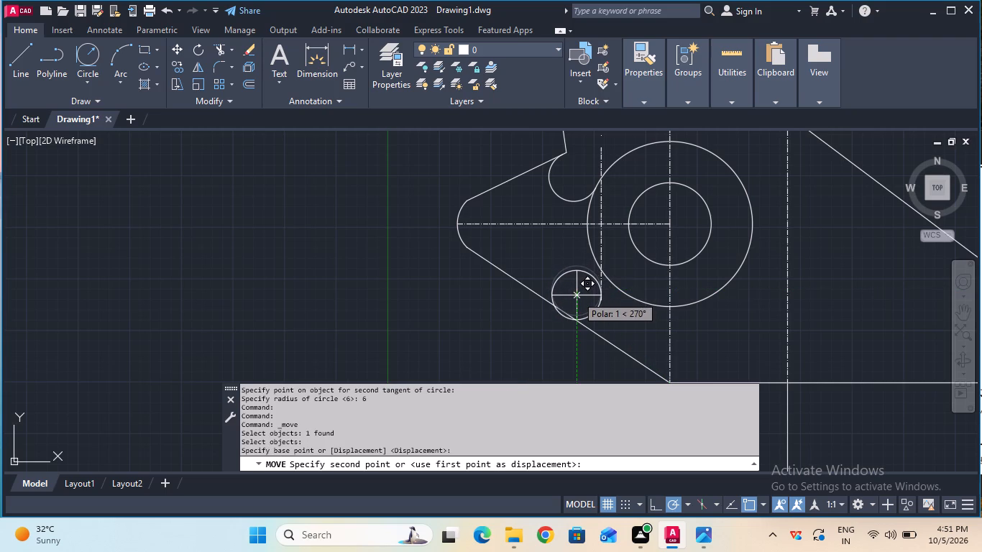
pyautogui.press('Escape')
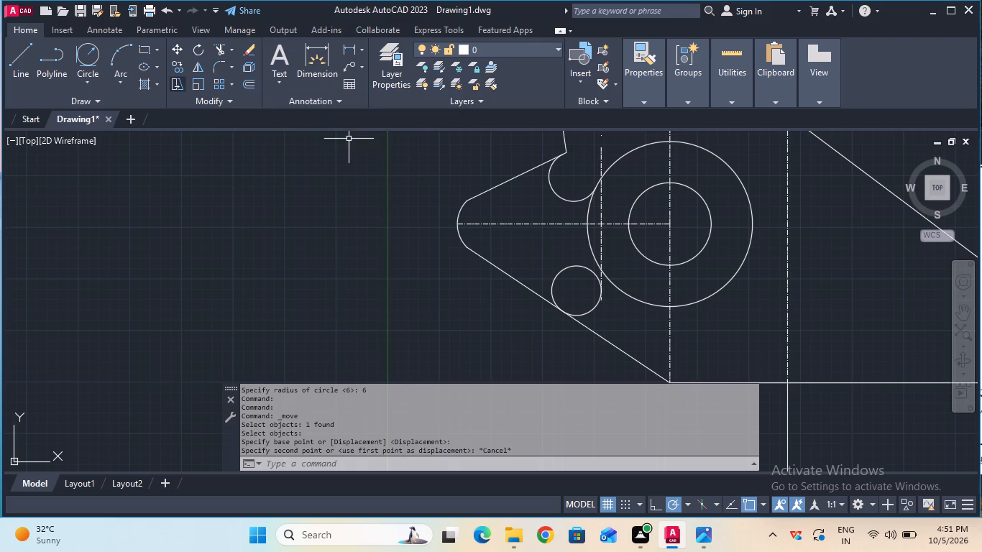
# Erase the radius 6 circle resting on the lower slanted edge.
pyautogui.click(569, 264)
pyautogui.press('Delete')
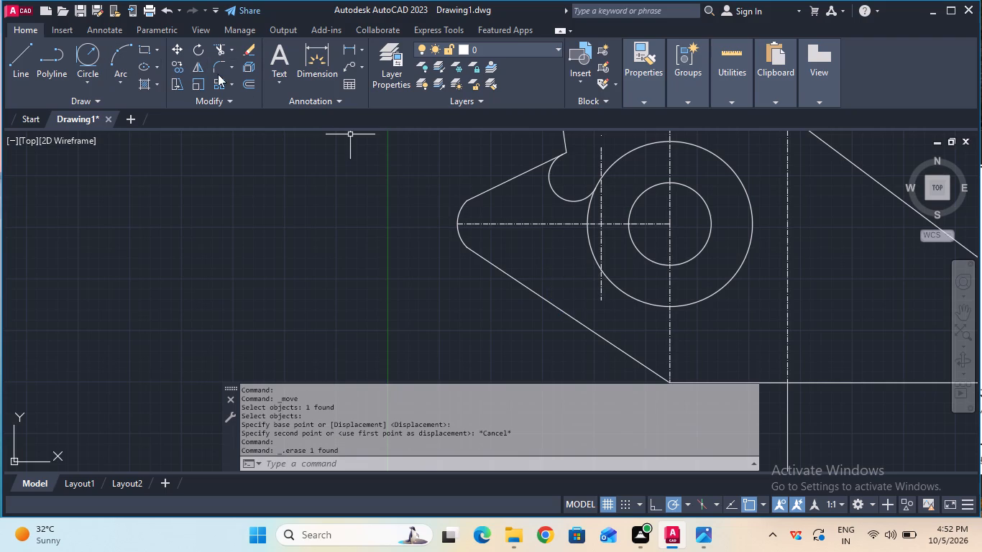
# Draw a Tan, Tan, Radius circle of radius 7 touching the large circle's lower arc and the lower slanted edge.
pyautogui.click(93, 63)
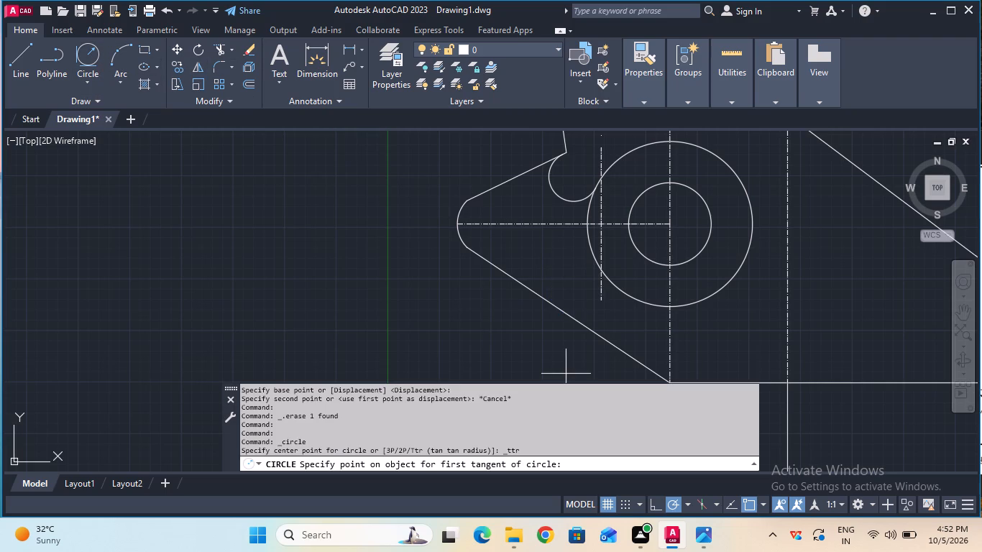
pyautogui.click(600, 269)
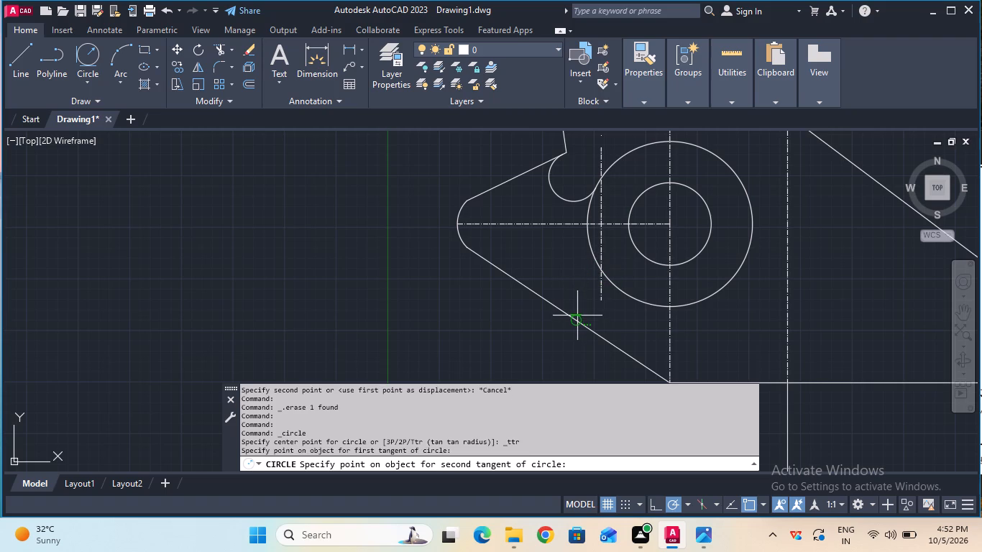
pyautogui.click(576, 322)
pyautogui.click(521, 465)
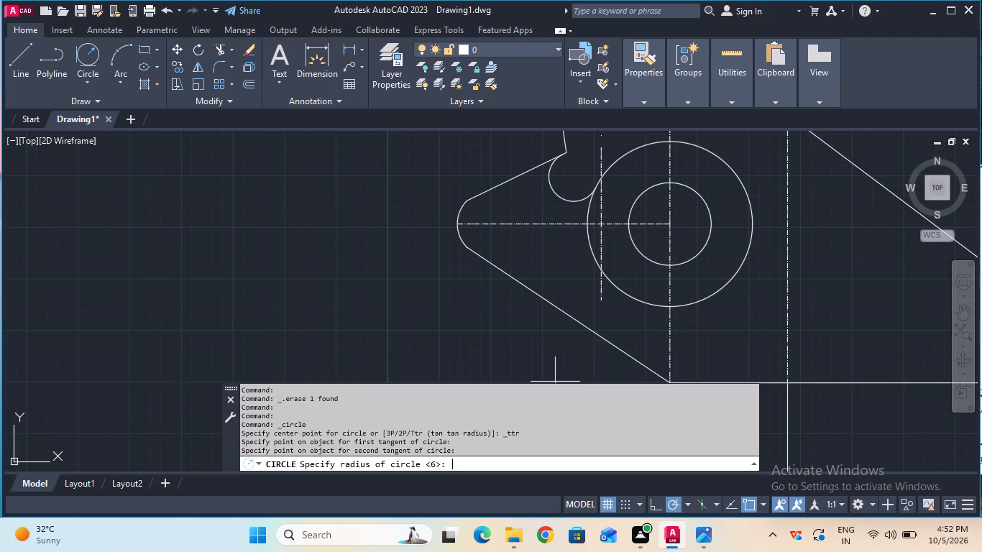
pyautogui.press('7')
pyautogui.press('Return')
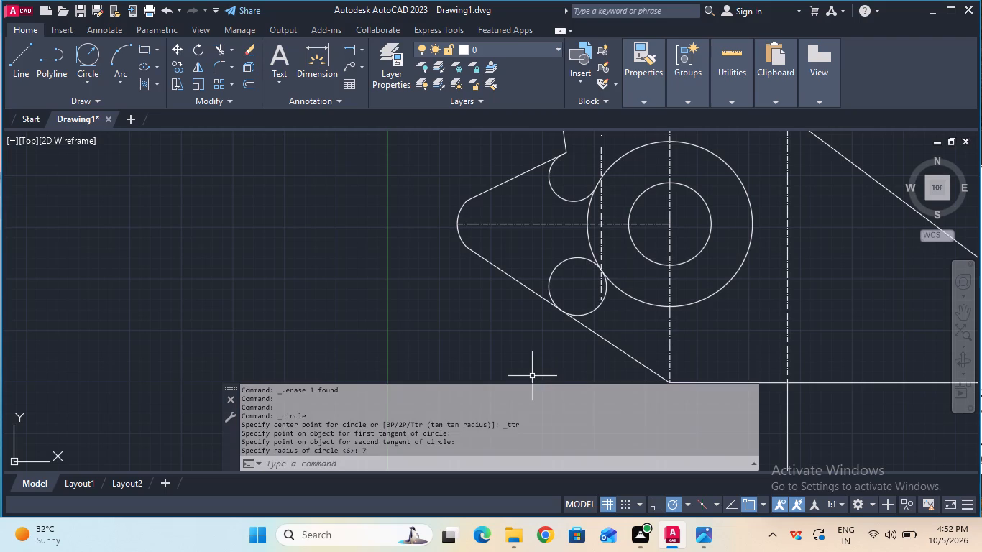
# Trim the lower part of the radius 7 circle and the large circle's arc between the two small transition arcs.
pyautogui.click(219, 52)
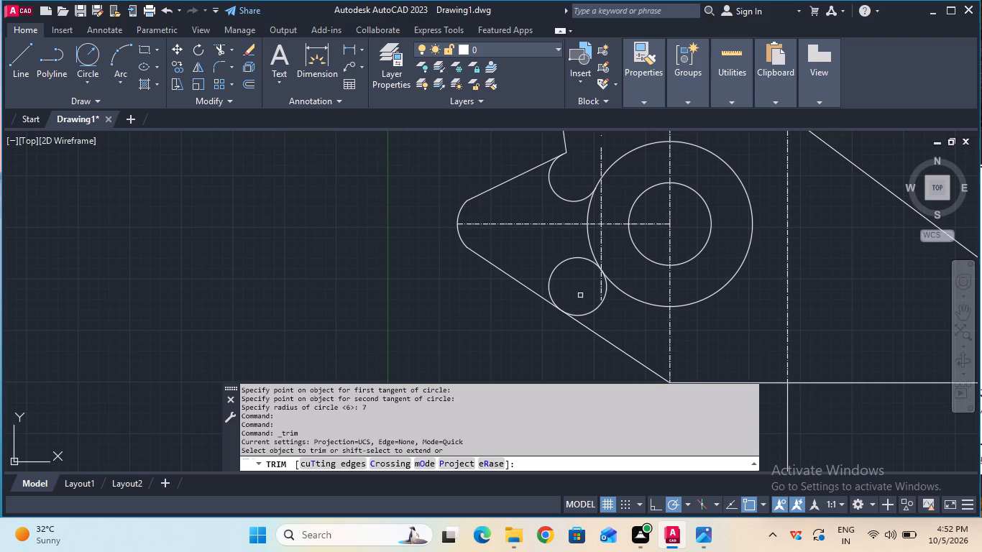
pyautogui.click(592, 309)
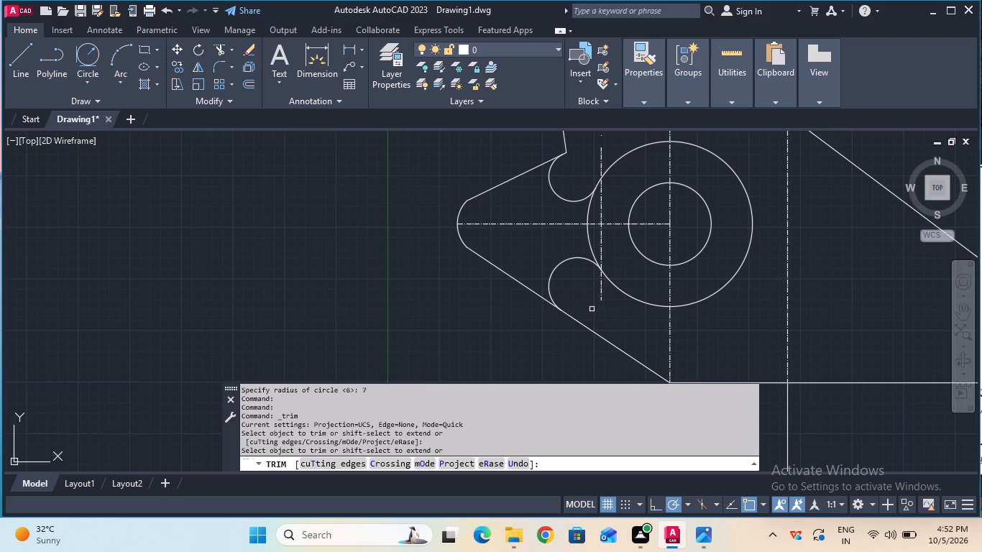
pyautogui.click(588, 231)
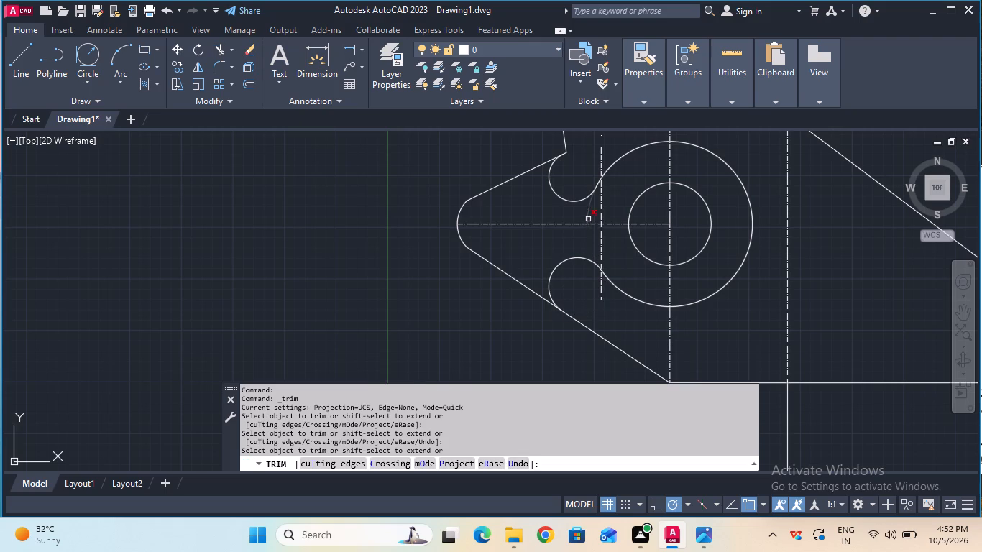
pyautogui.click(588, 218)
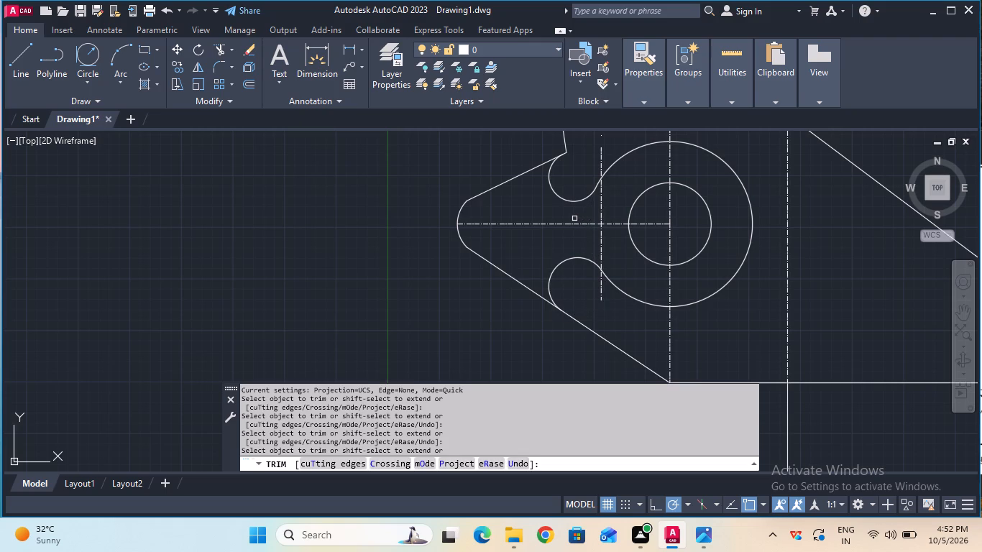
pyautogui.press('Escape')
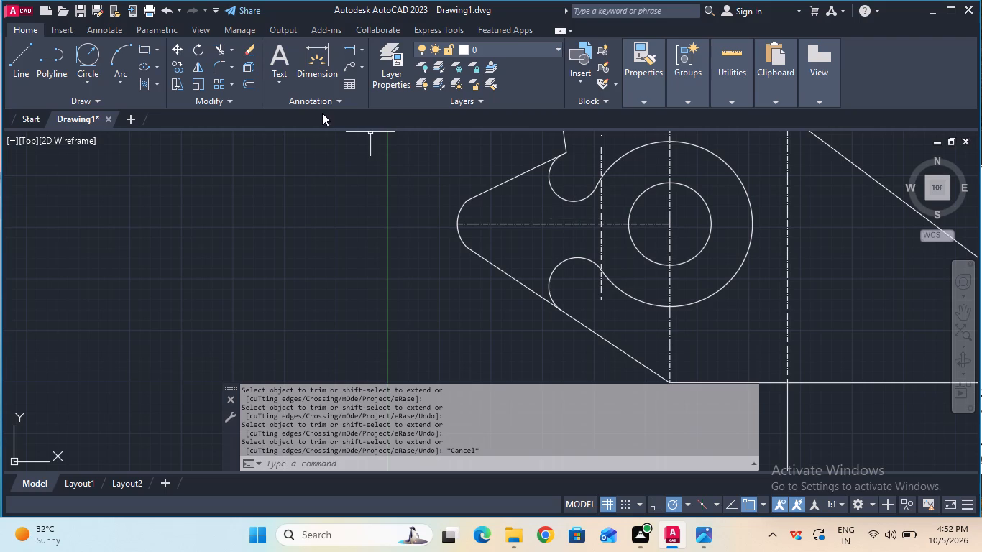
# Measure the length of the short vertical centerline crossing the large circle with a linear dimension.
pyautogui.click(345, 47)
pyautogui.click(602, 150)
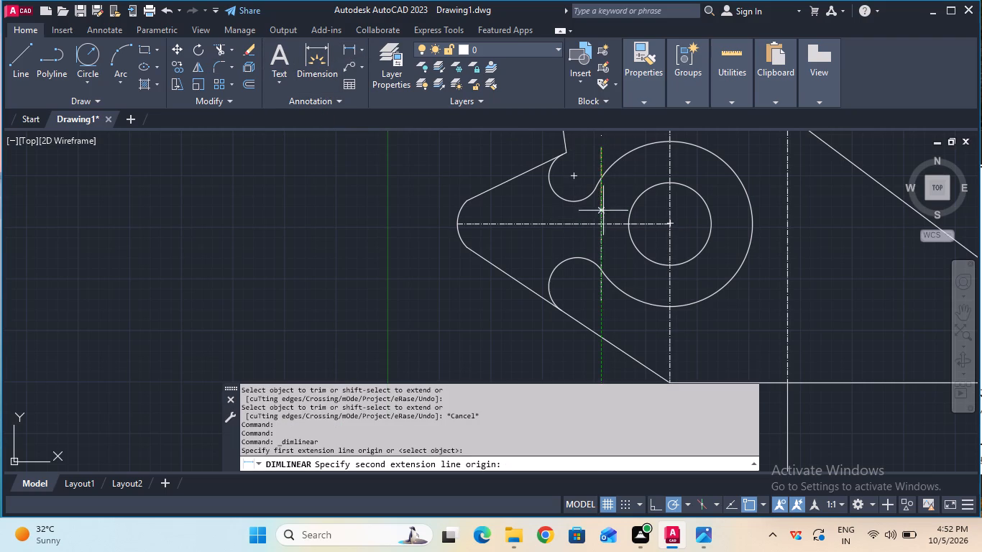
pyautogui.click(602, 302)
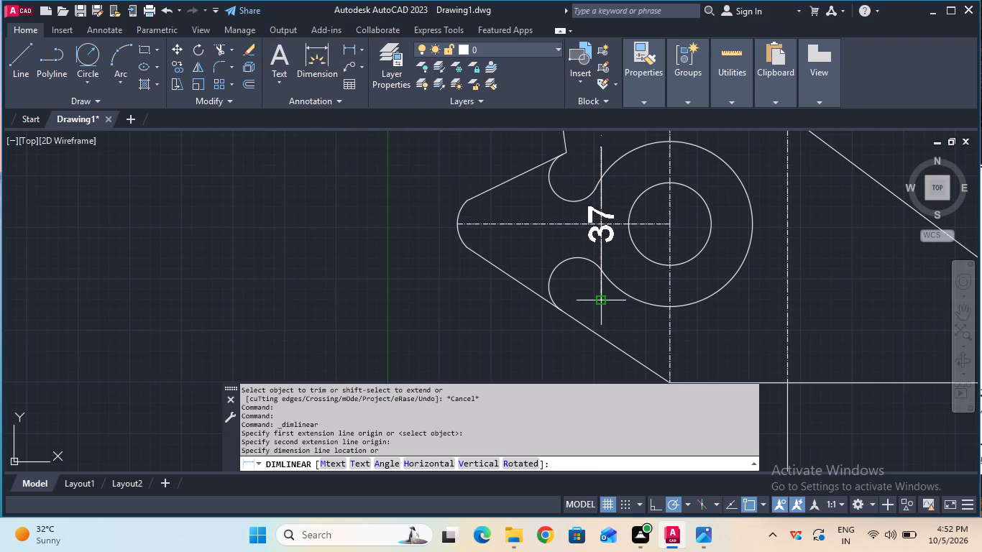
pyautogui.press('Escape')
# Erase the 88 and 37 linear dimensions below the profile's base line.
pyautogui.keyDown('ctrl'); pyautogui.scroll(-3, 601, 300); pyautogui.keyUp('ctrl')
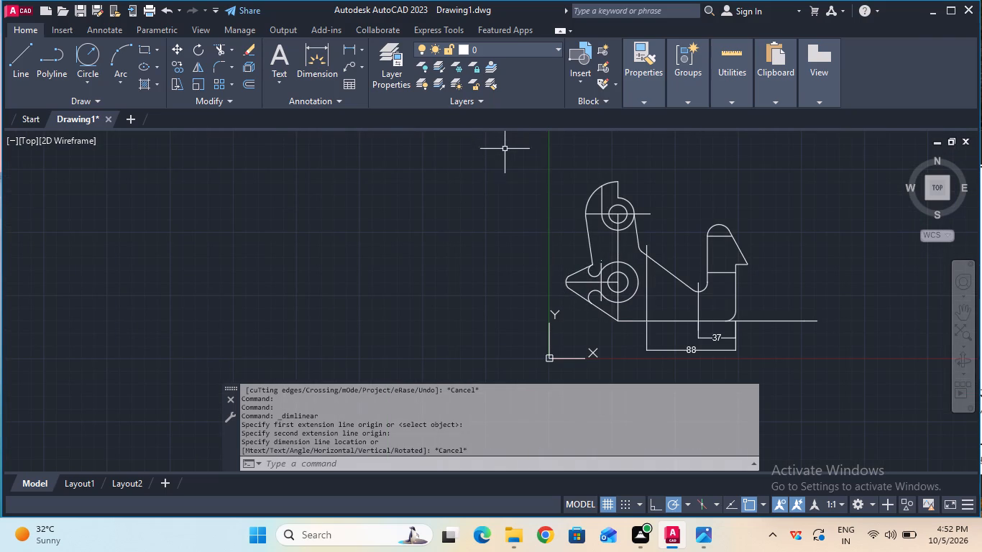
pyautogui.click(669, 349)
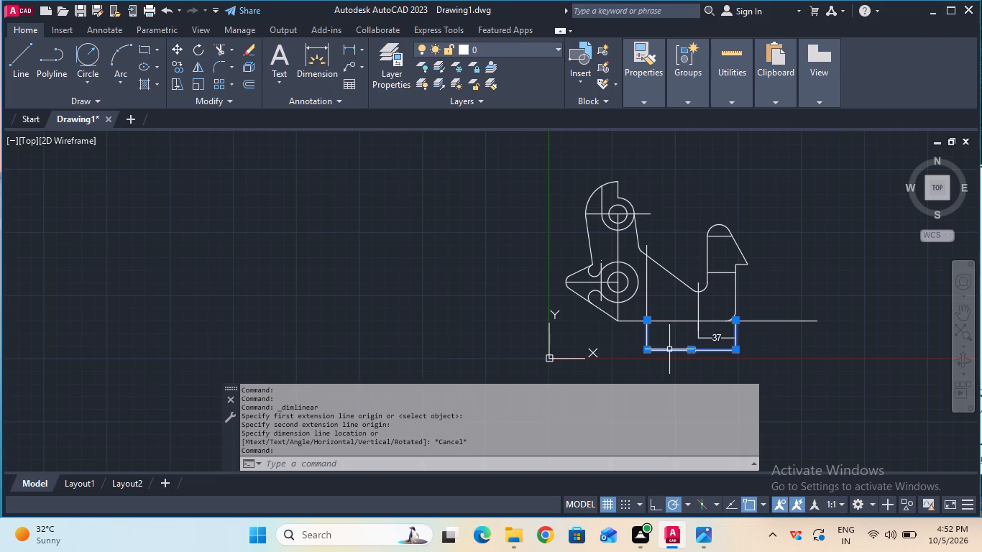
pyautogui.press('Return')
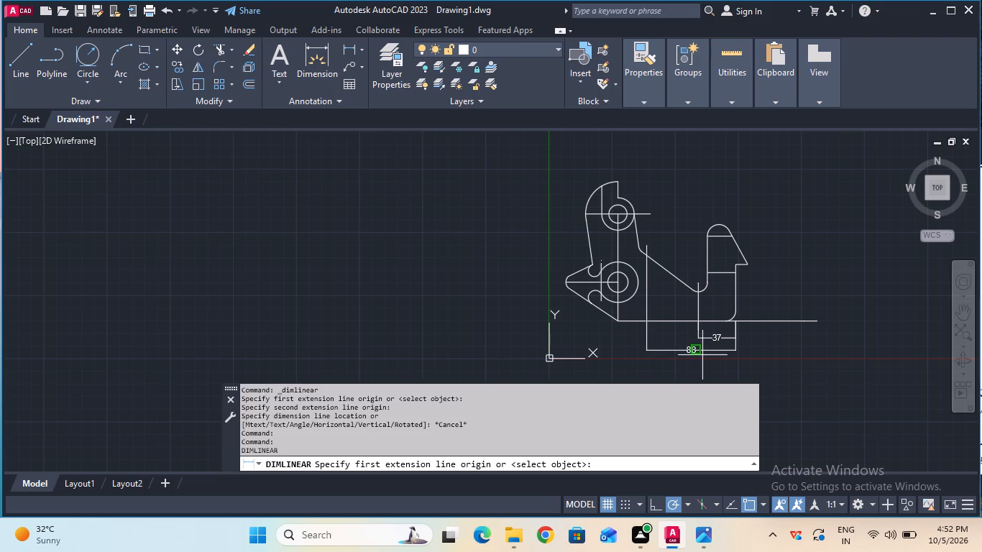
pyautogui.press('Escape')
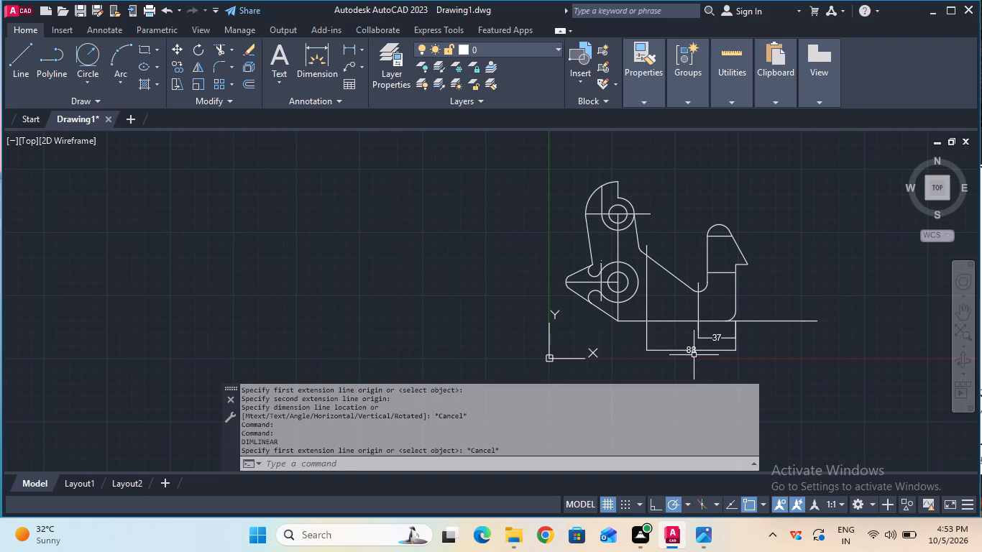
pyautogui.click(689, 352)
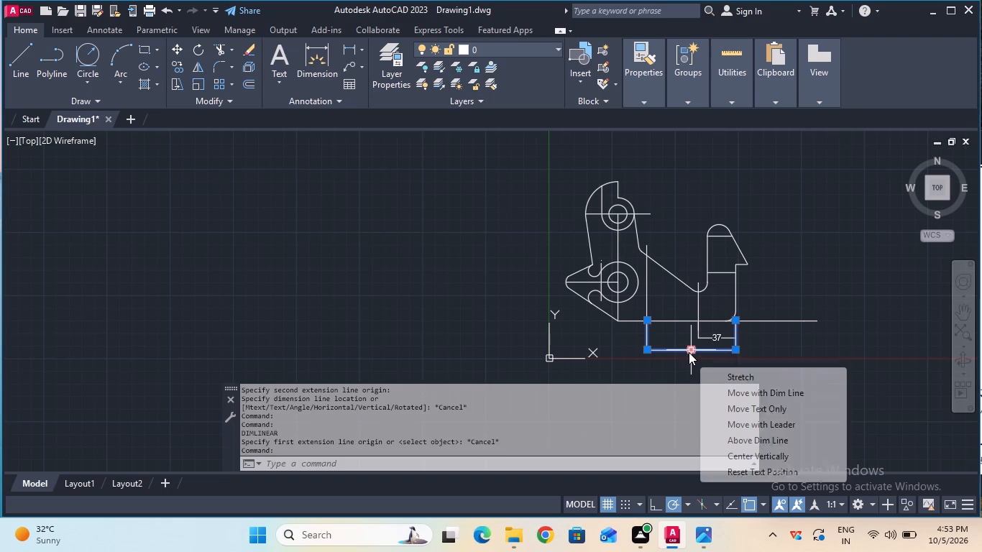
pyautogui.press('Delete')
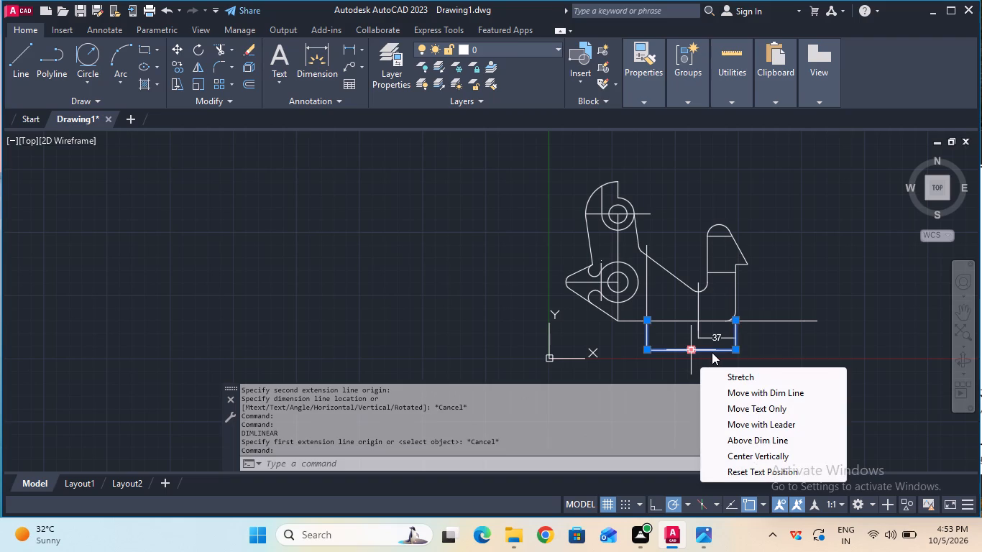
pyautogui.press('Escape')
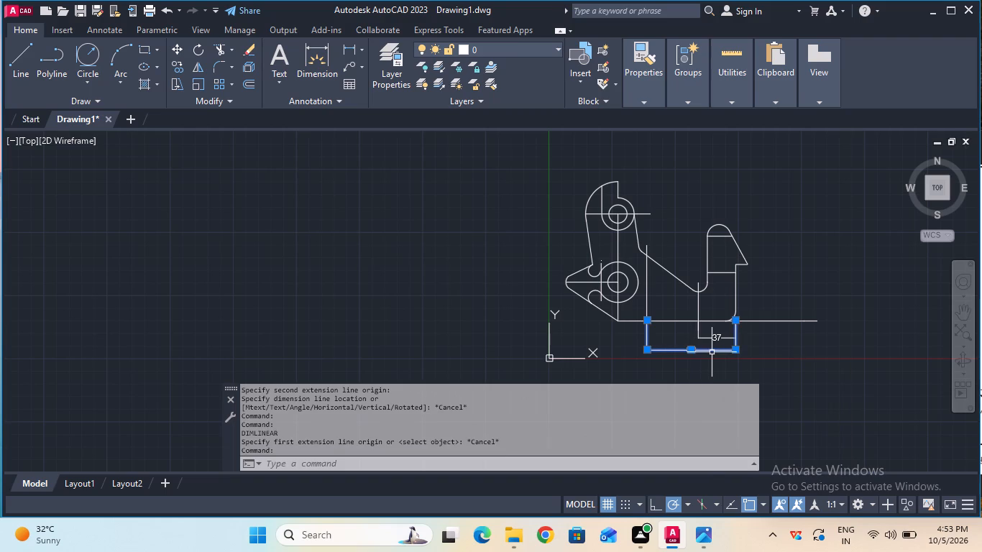
pyautogui.press('Delete')
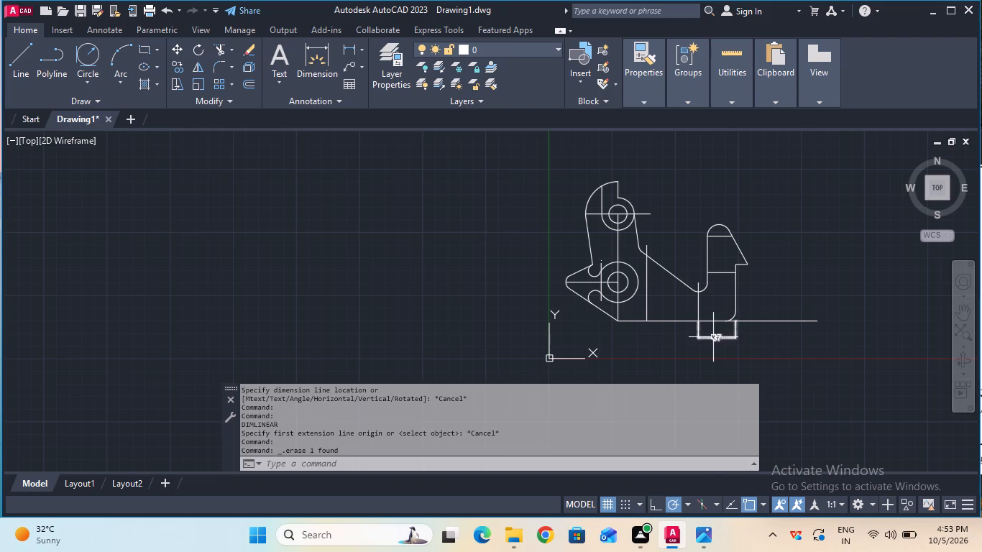
pyautogui.click(713, 337)
pyautogui.press('Delete')
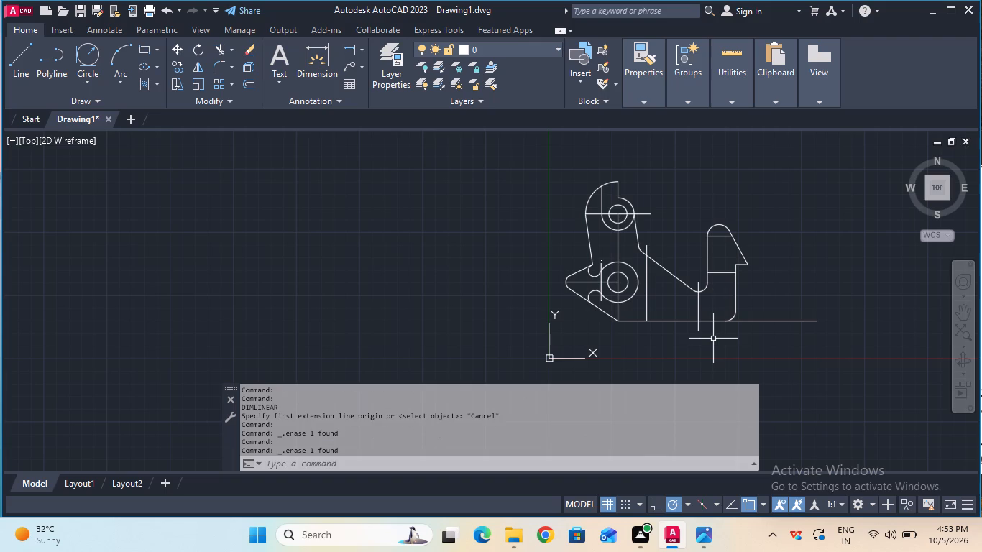
# Join all of the plate profile's objects, leaving out the base line's extension beyond the rounded lower corner.
pyautogui.doubleClick(502, 143)
pyautogui.click(756, 351)
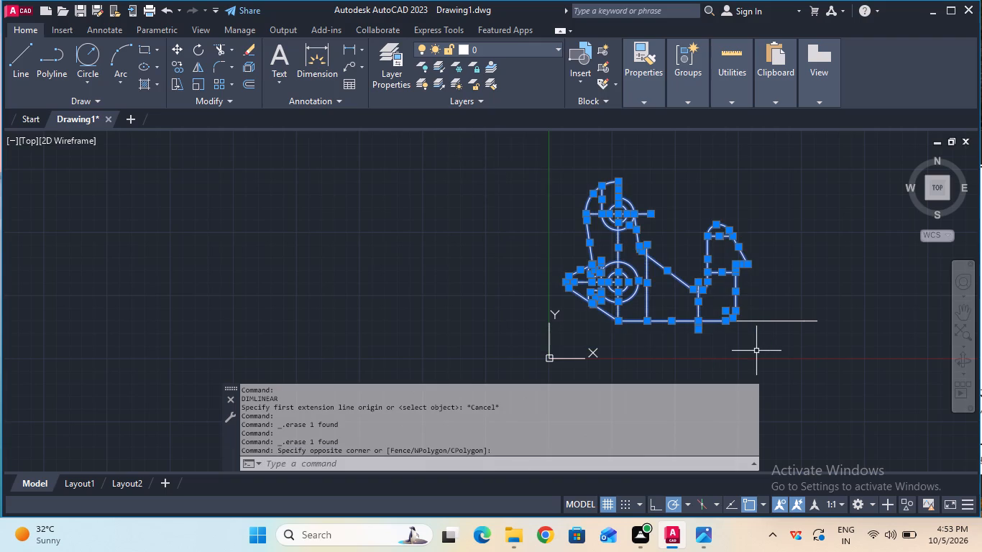
pyautogui.write('joi')
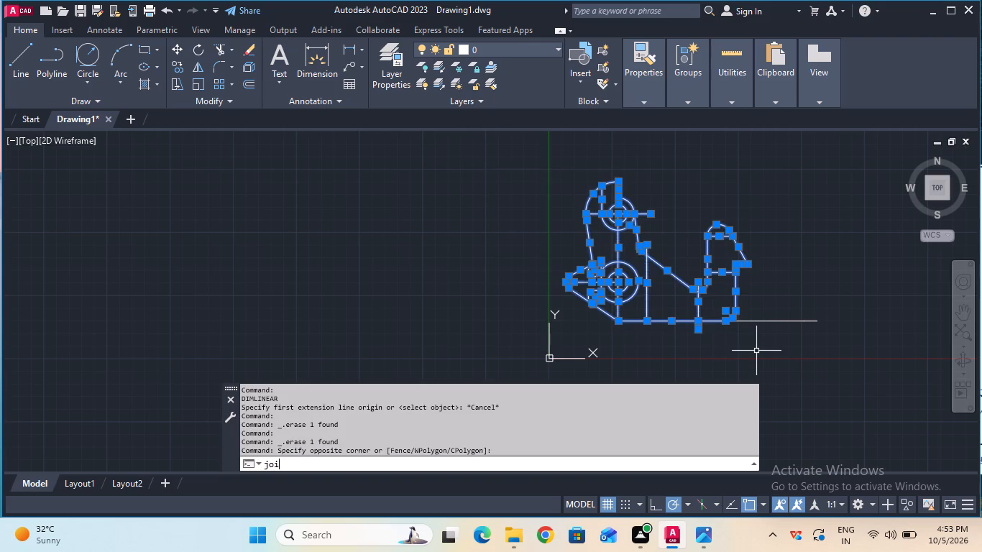
pyautogui.press('n')
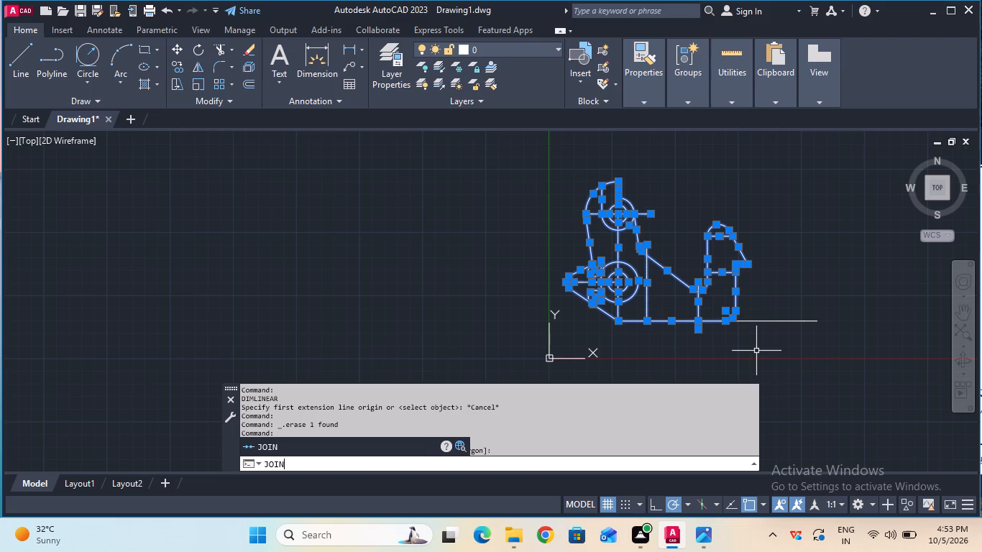
pyautogui.click(397, 448)
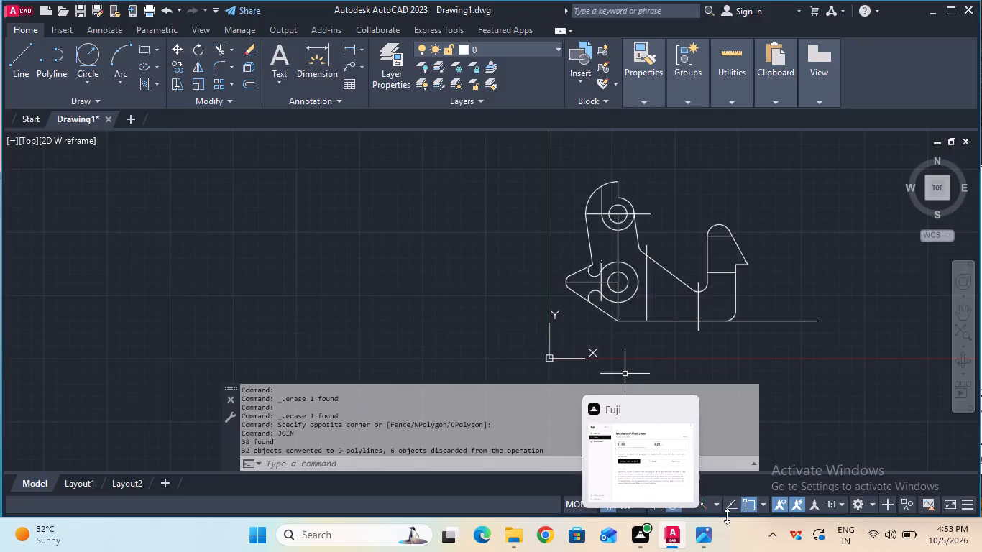
# Measure the vertical distances from the bottoms of the lower boss's outer and inner circles to the profile's bottom corner with linear dimensions.
pyautogui.doubleClick(960, 315)
pyautogui.moveTo(875, 331); pyautogui.dragTo(703, 354)
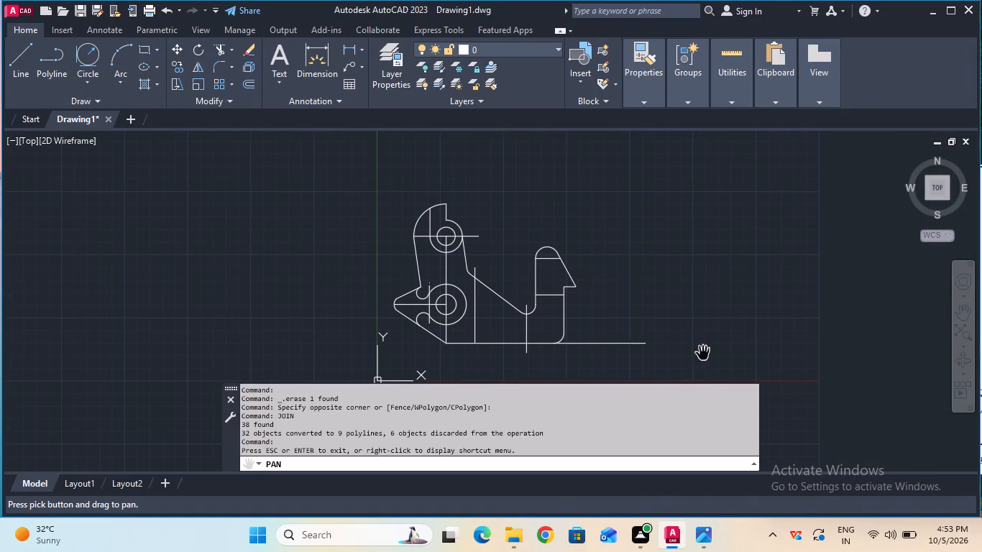
pyautogui.press('Escape')
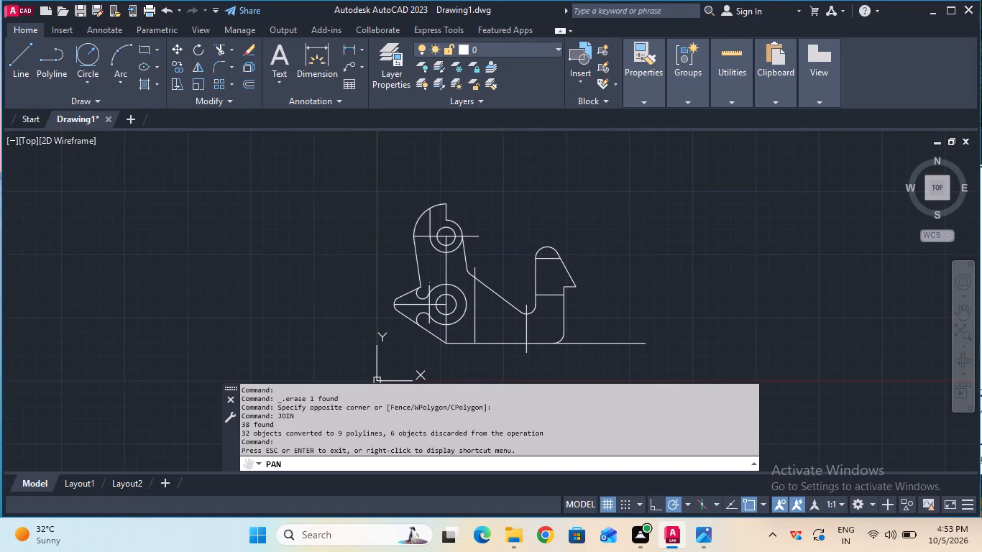
pyautogui.keyDown('ctrl'); pyautogui.scroll(3, 607, 344); pyautogui.keyUp('ctrl')
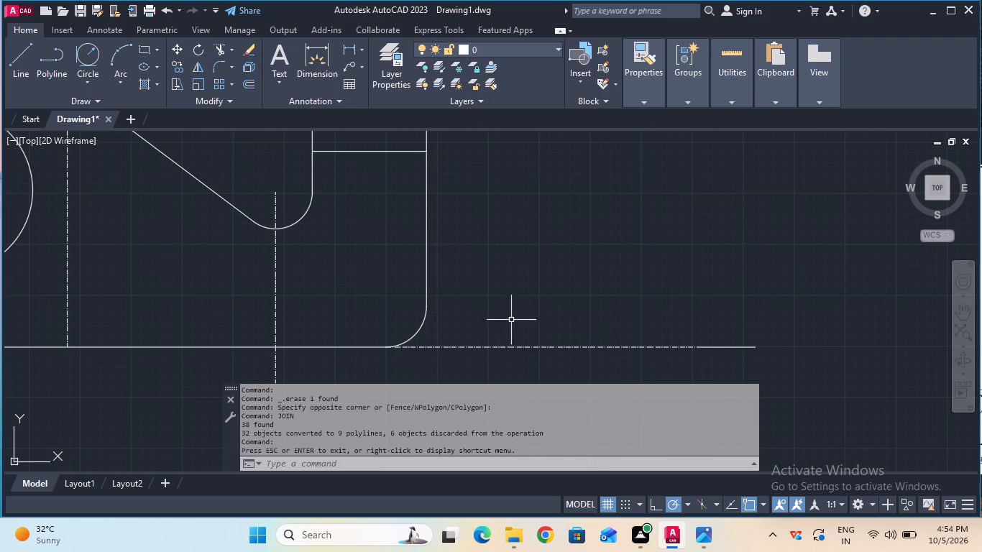
pyautogui.keyDown('ctrl'); pyautogui.scroll(-2, 474, 310); pyautogui.keyUp('ctrl')
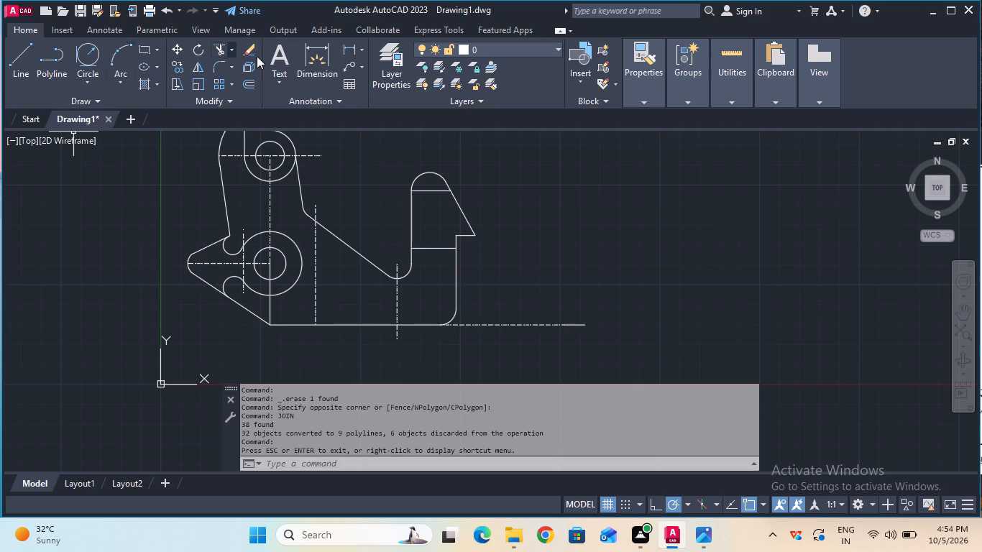
pyautogui.click(347, 47)
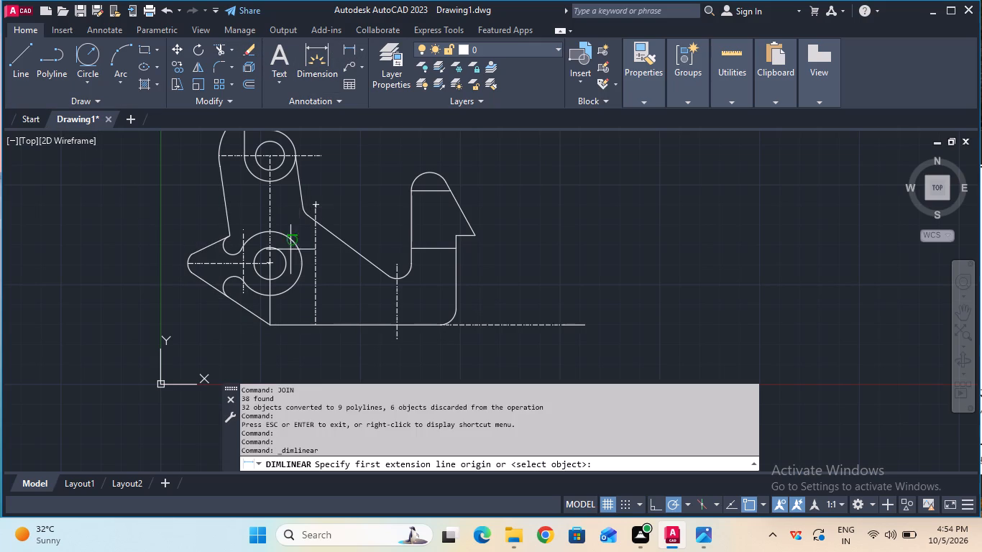
pyautogui.doubleClick(269, 298)
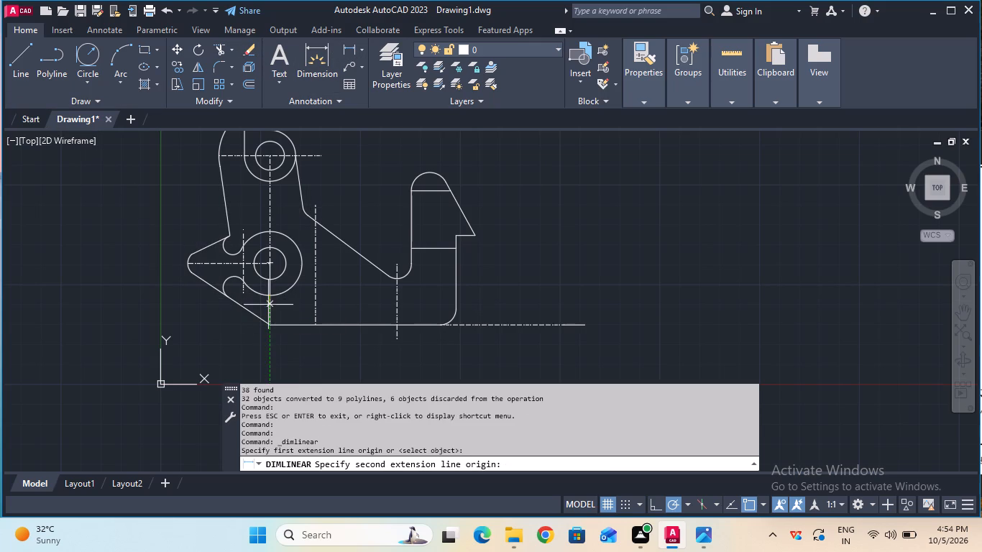
pyautogui.doubleClick(267, 321)
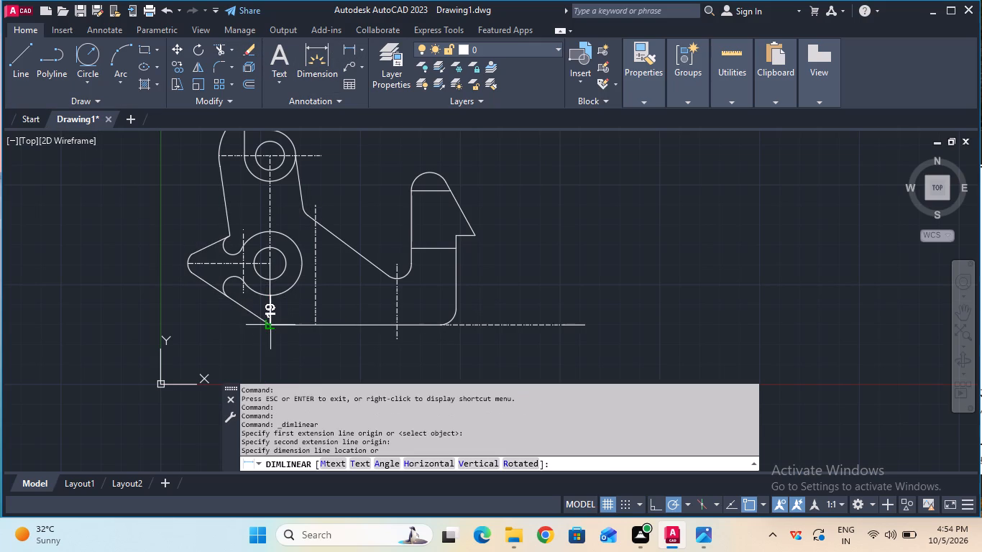
pyautogui.press('Escape')
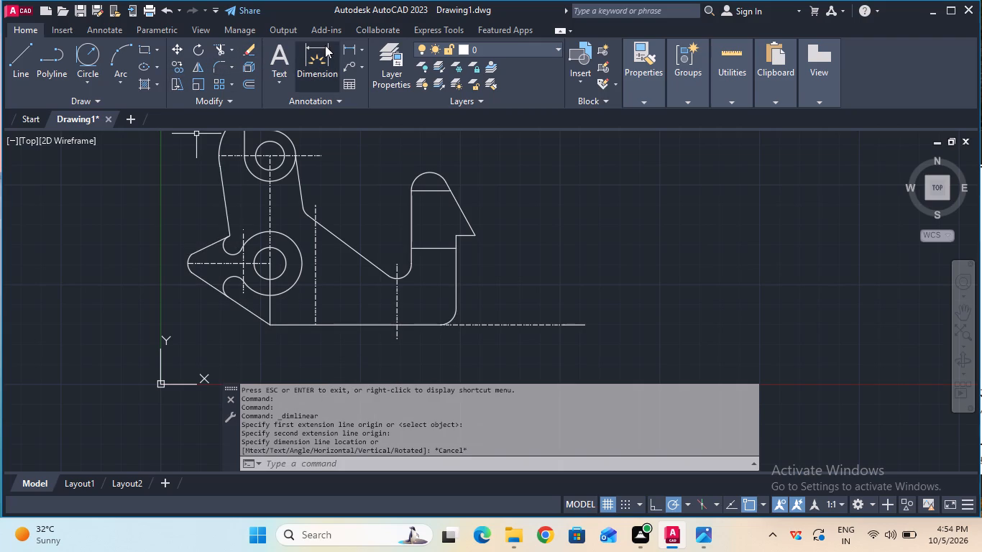
pyautogui.click(354, 47)
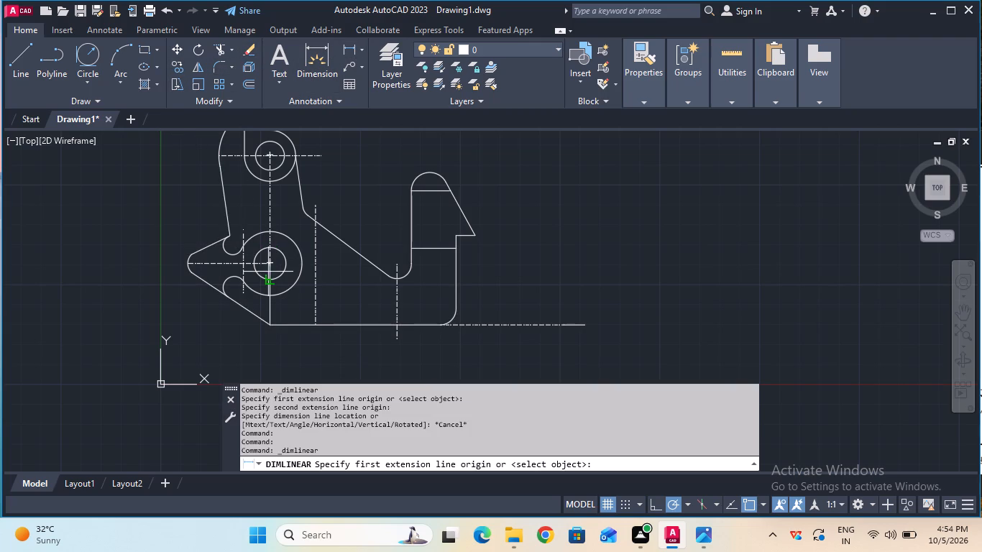
pyautogui.click(268, 279)
pyautogui.click(267, 324)
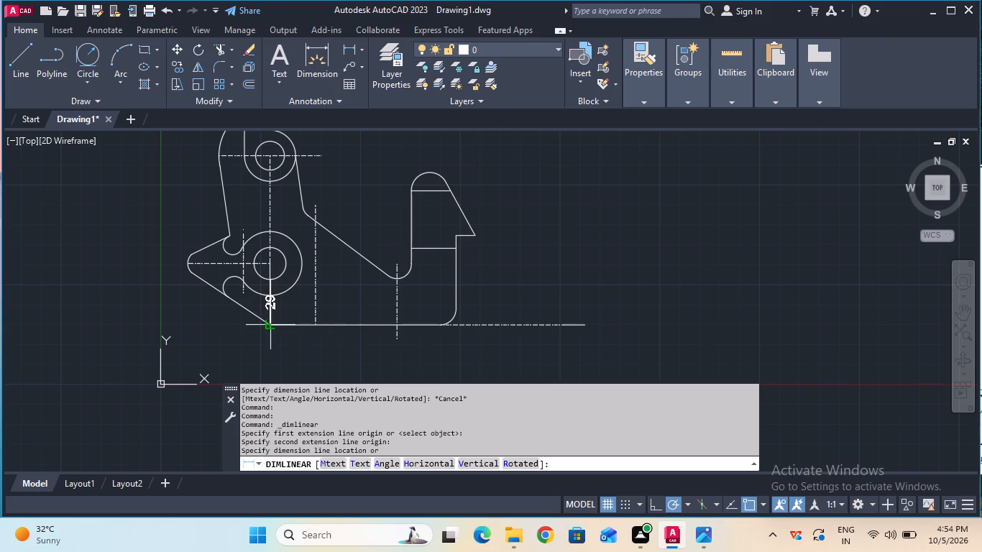
pyautogui.press('Escape')
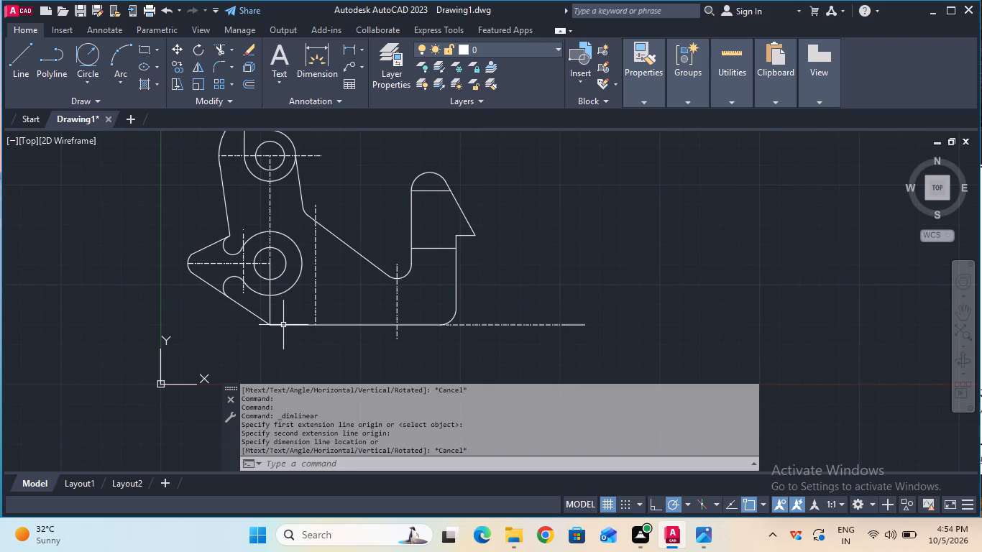
# Draw a vertical line 29 units long upward from the far end of the extended base line.
pyautogui.click(283, 321)
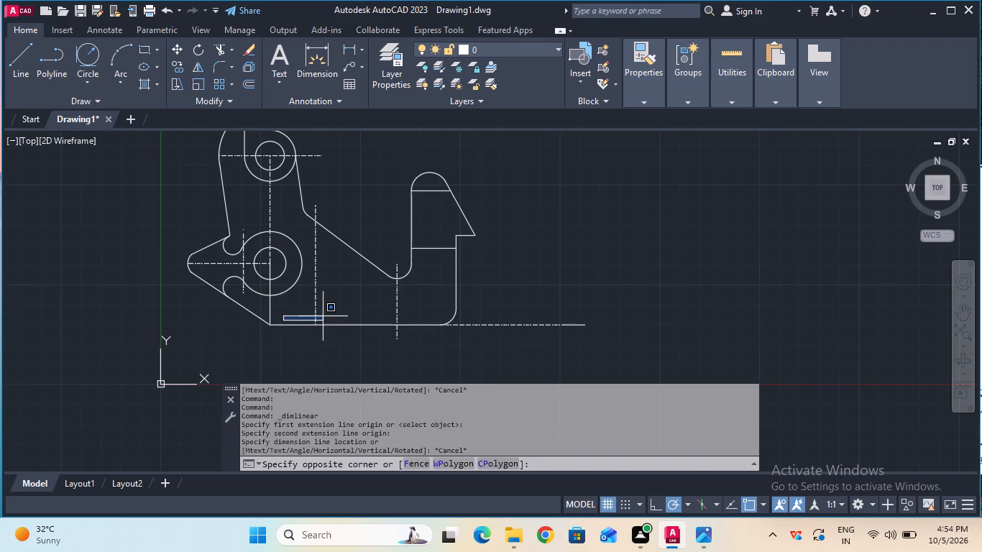
pyautogui.click(331, 316)
pyautogui.click(25, 80)
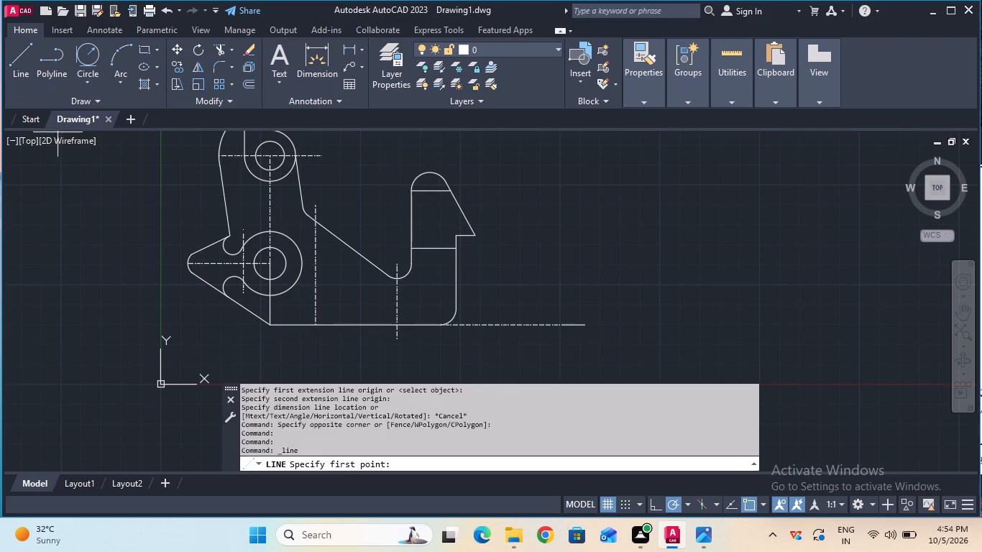
pyautogui.click(589, 323)
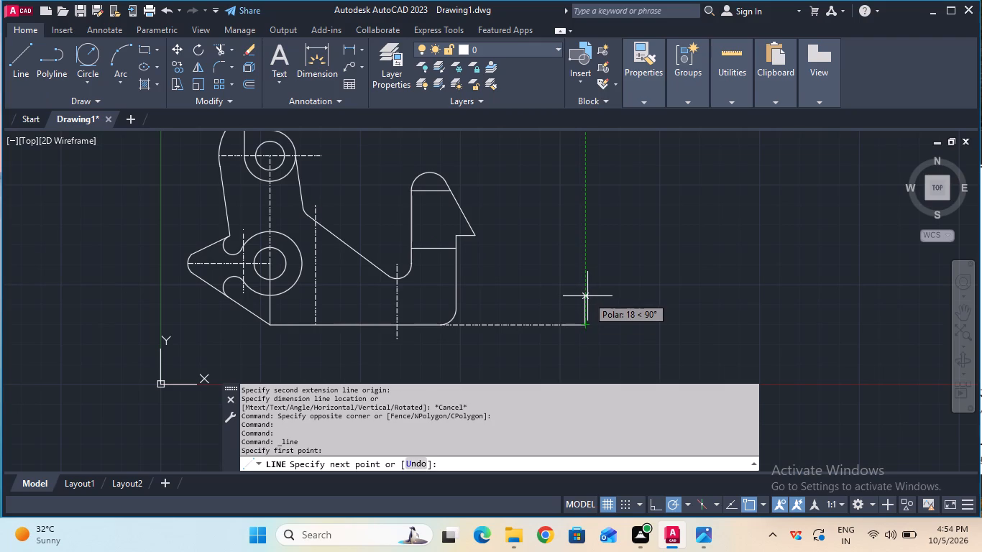
pyautogui.press('2')
pyautogui.press('9')
pyautogui.press('Return')
pyautogui.press('Escape')
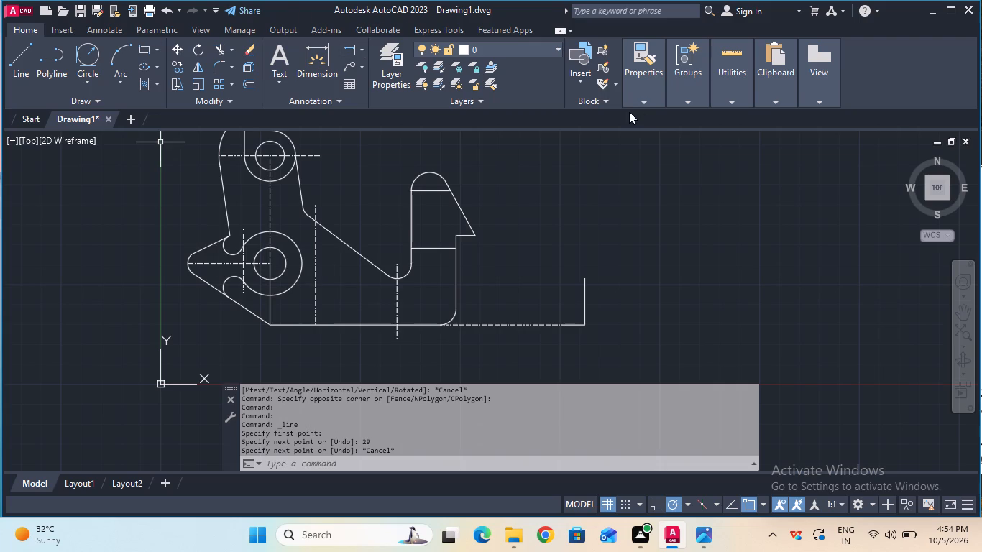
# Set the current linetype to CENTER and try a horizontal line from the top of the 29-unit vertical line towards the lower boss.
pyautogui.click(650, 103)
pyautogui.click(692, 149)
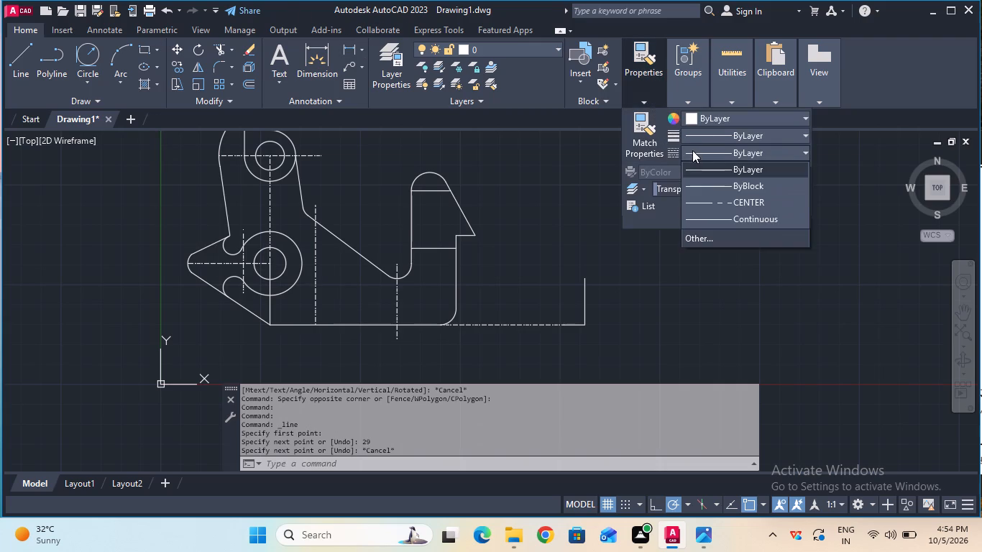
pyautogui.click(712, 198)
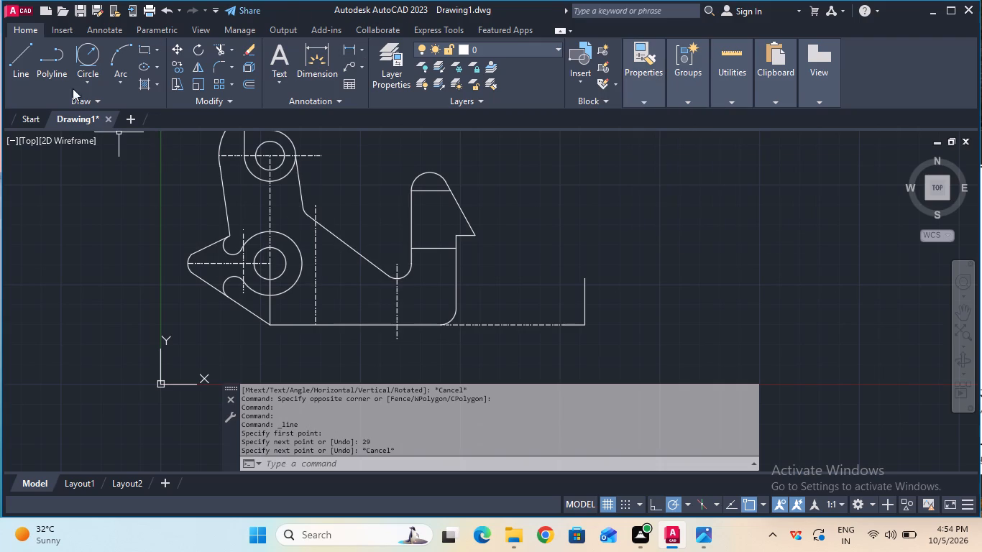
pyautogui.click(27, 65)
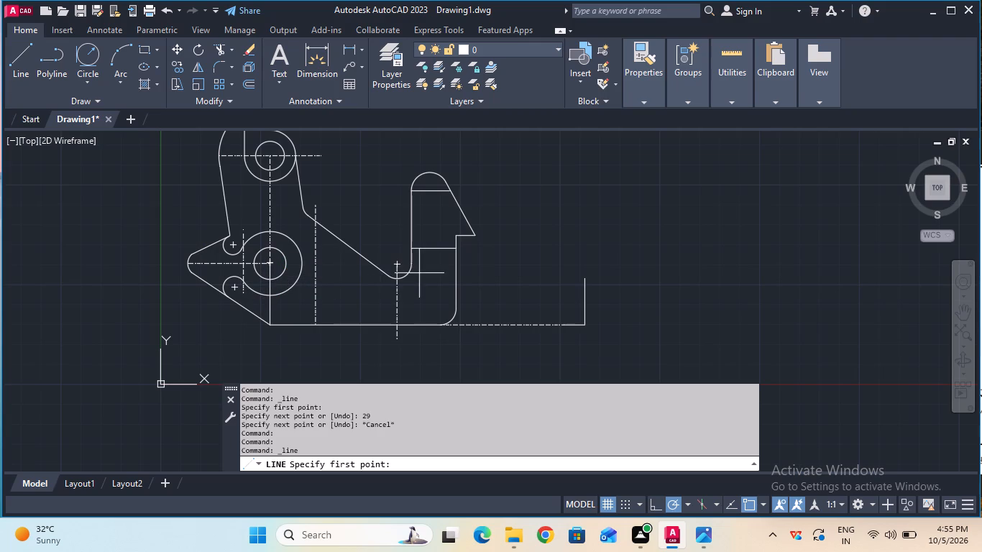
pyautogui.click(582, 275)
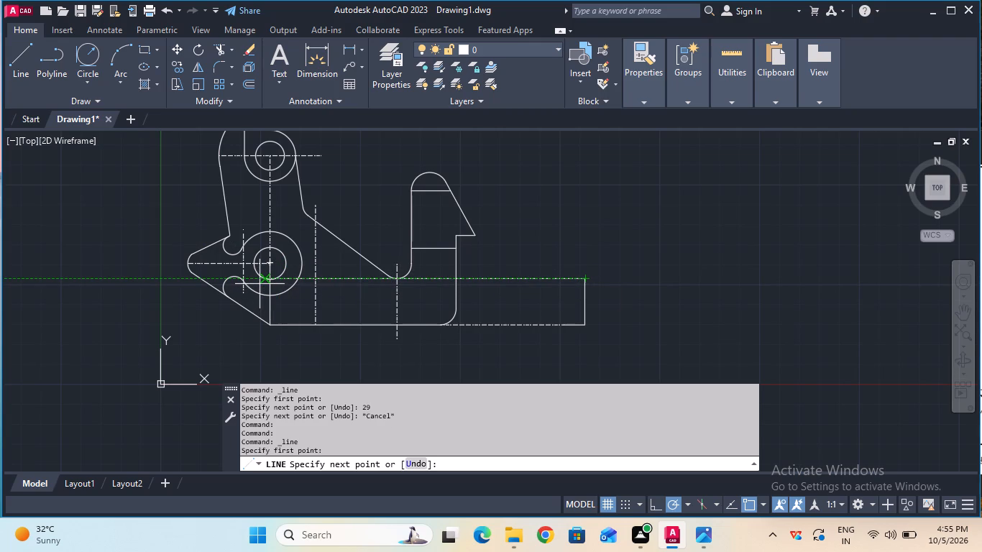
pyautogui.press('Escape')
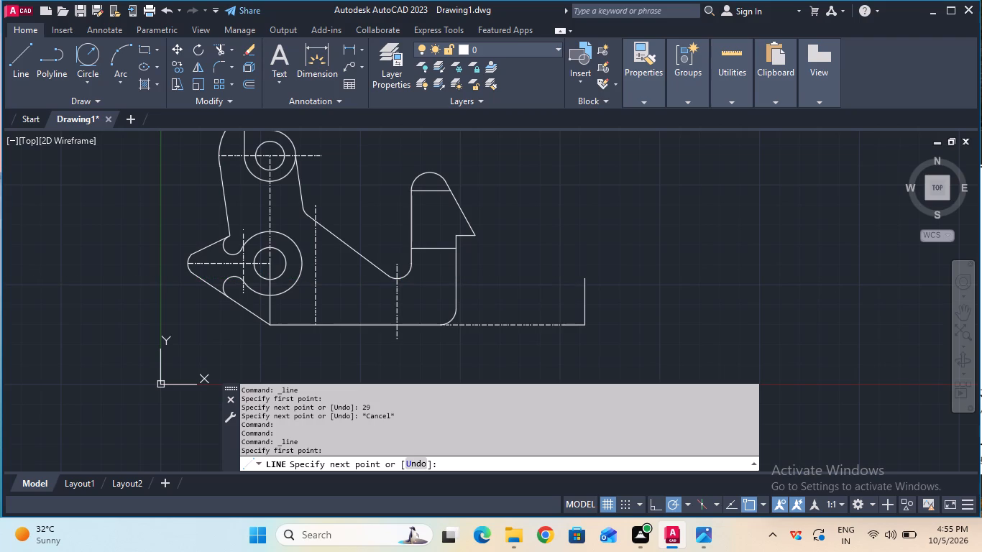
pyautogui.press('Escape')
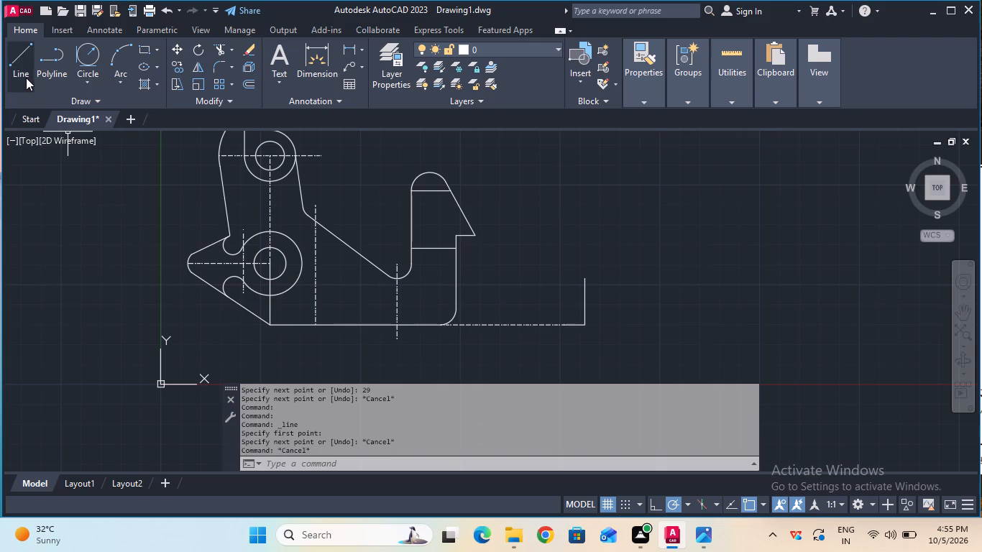
# With Ortho on and the linetype set to ByBlock, draw a 29-unit vertical line upward from the near end of the extension's solid segment.
pyautogui.click(26, 78)
pyautogui.press('F8')
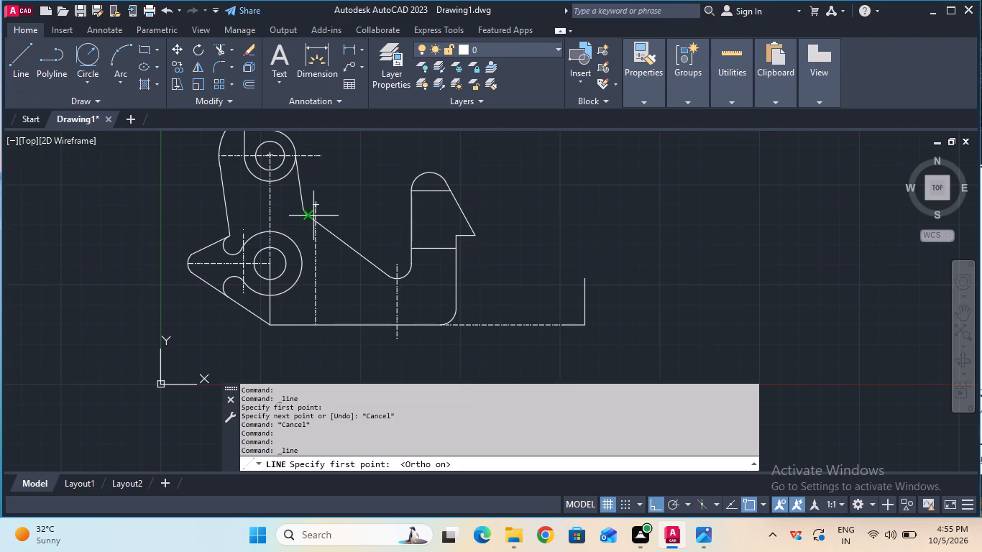
pyautogui.click(563, 325)
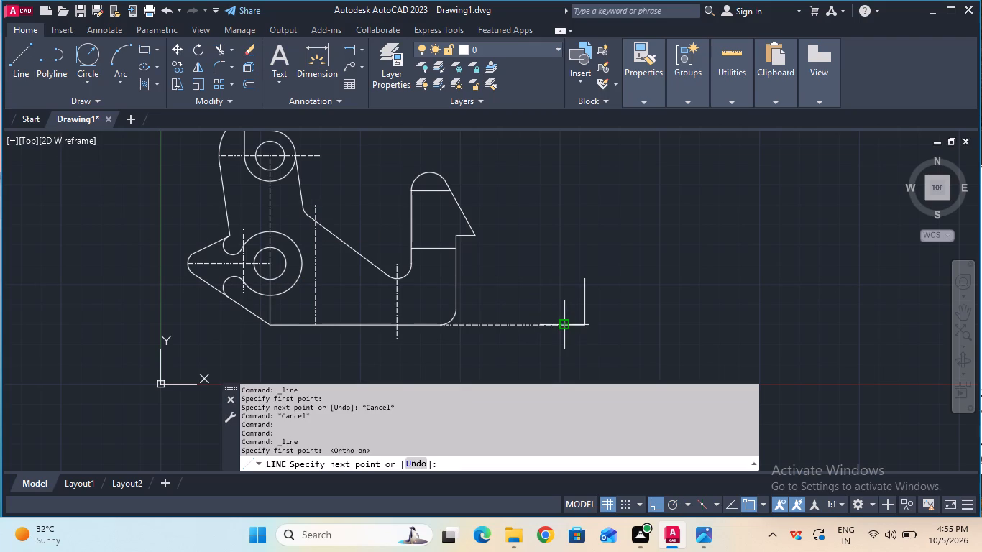
pyautogui.press('Escape')
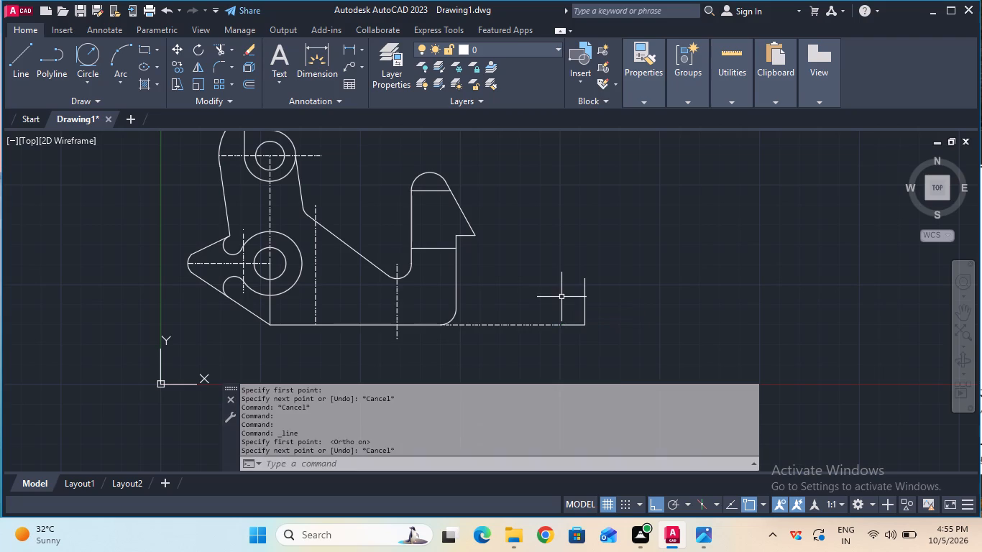
pyautogui.click(641, 98)
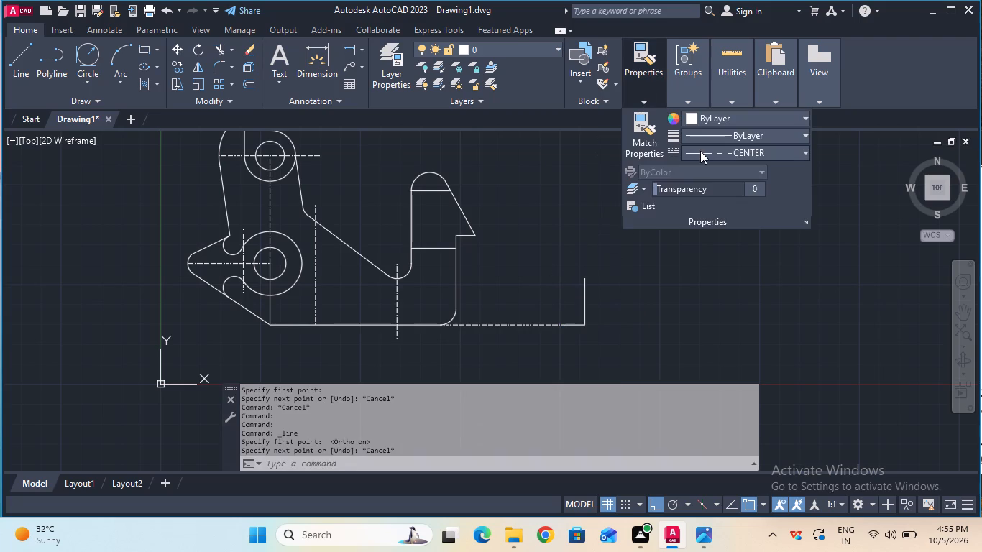
pyautogui.click(700, 152)
pyautogui.click(716, 188)
pyautogui.click(30, 82)
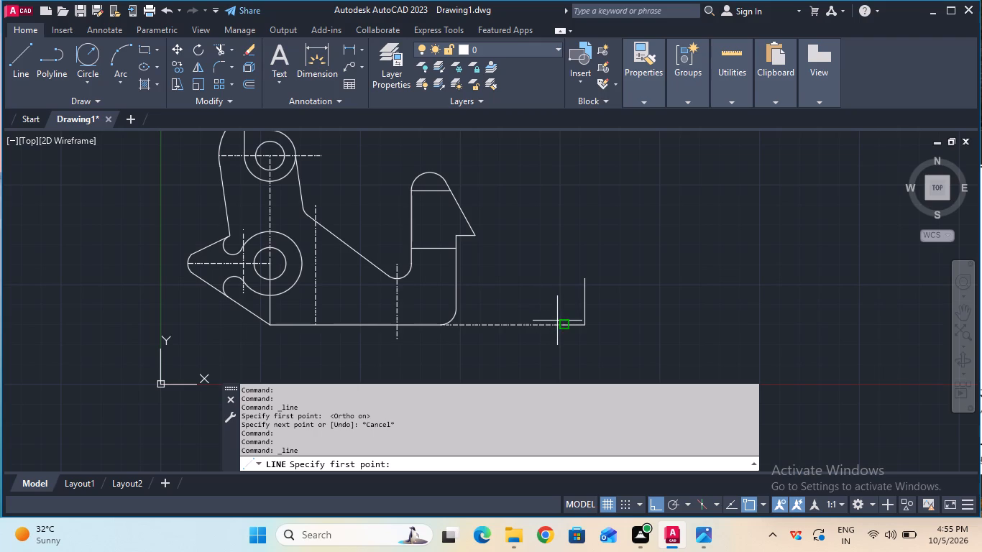
pyautogui.keyDown('ctrl'); pyautogui.scroll(2, 559, 322); pyautogui.keyUp('ctrl')
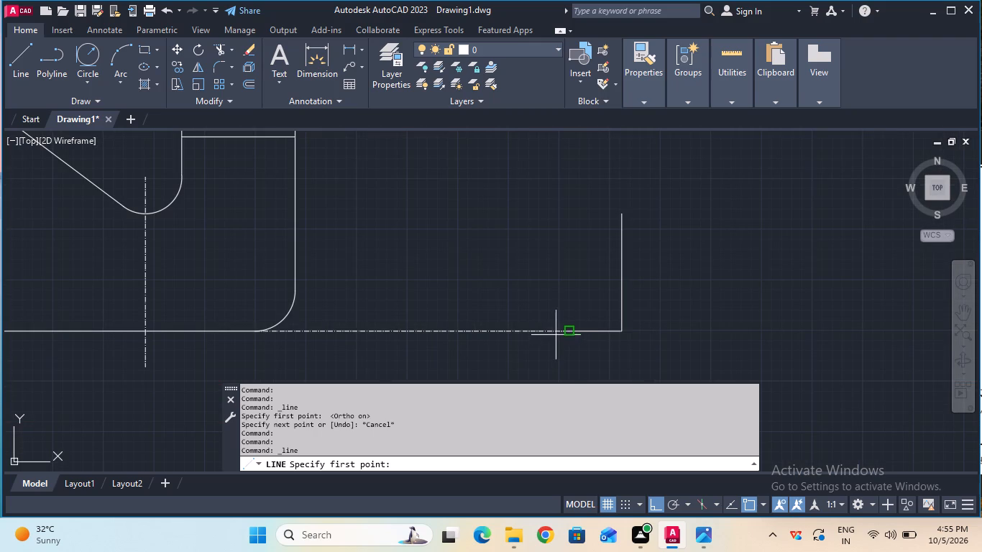
pyautogui.click(569, 333)
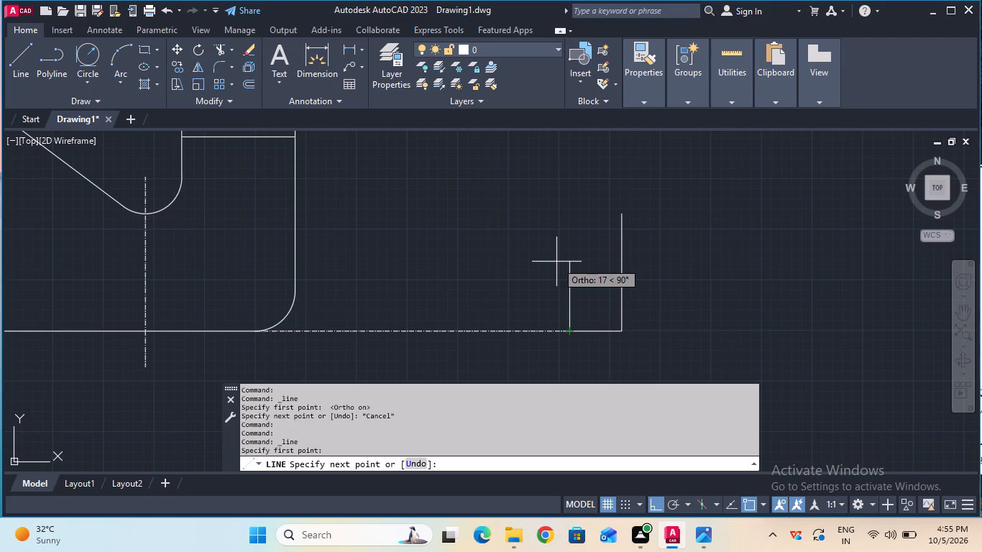
pyautogui.write('29')
pyautogui.press('Return')
pyautogui.press('Escape')
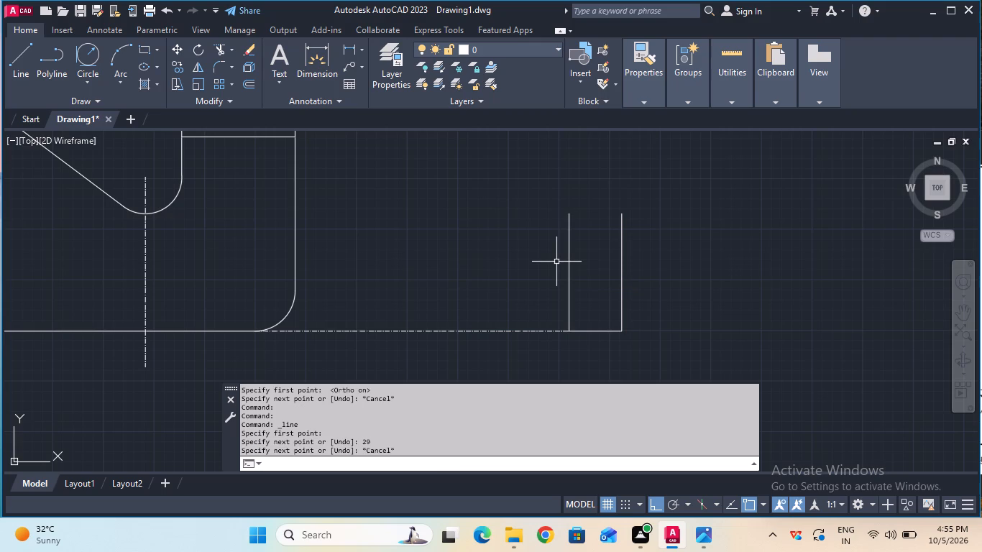
# Measure the horizontal distance between the bases of the two 29-unit vertical lines with a linear dimension.
pyautogui.click(352, 46)
pyautogui.click(568, 329)
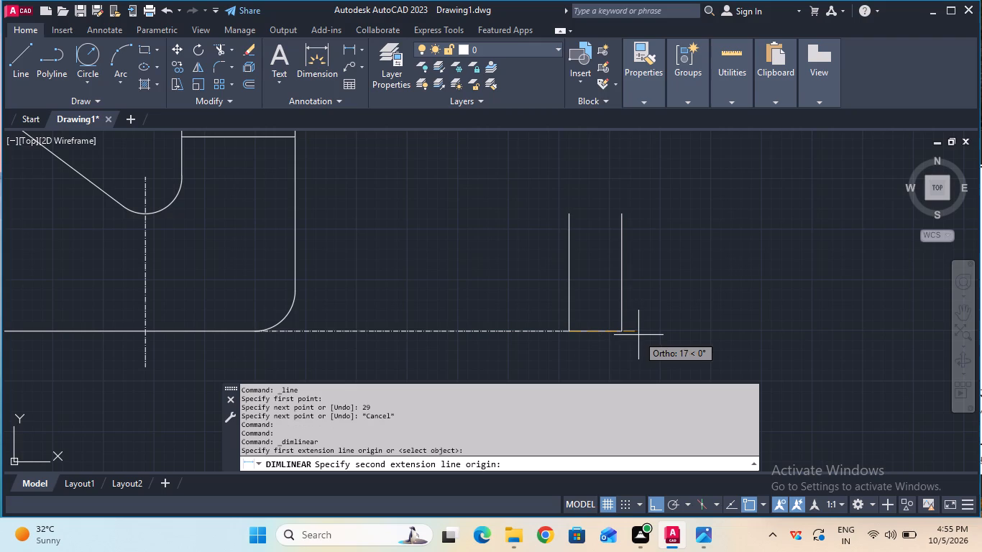
pyautogui.click(621, 335)
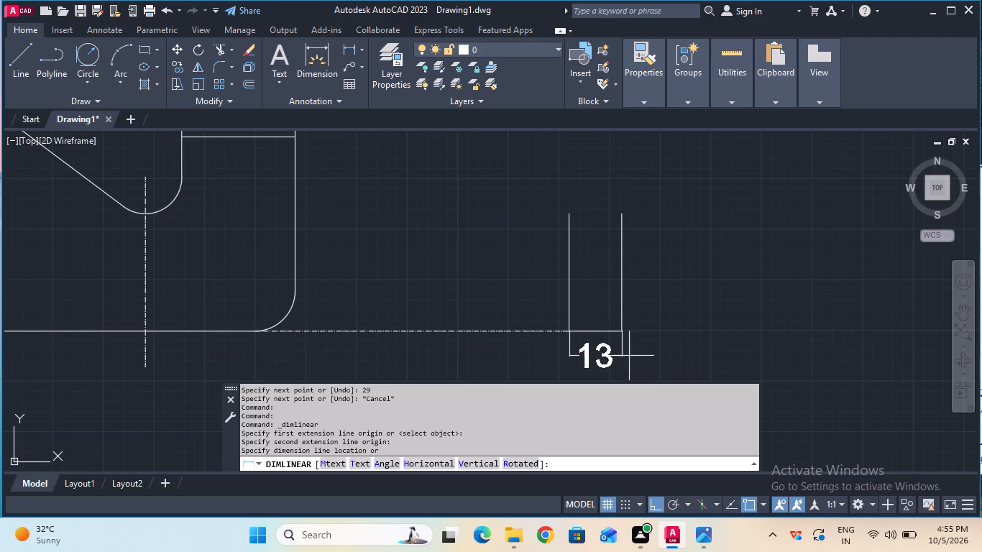
pyautogui.press('Escape')
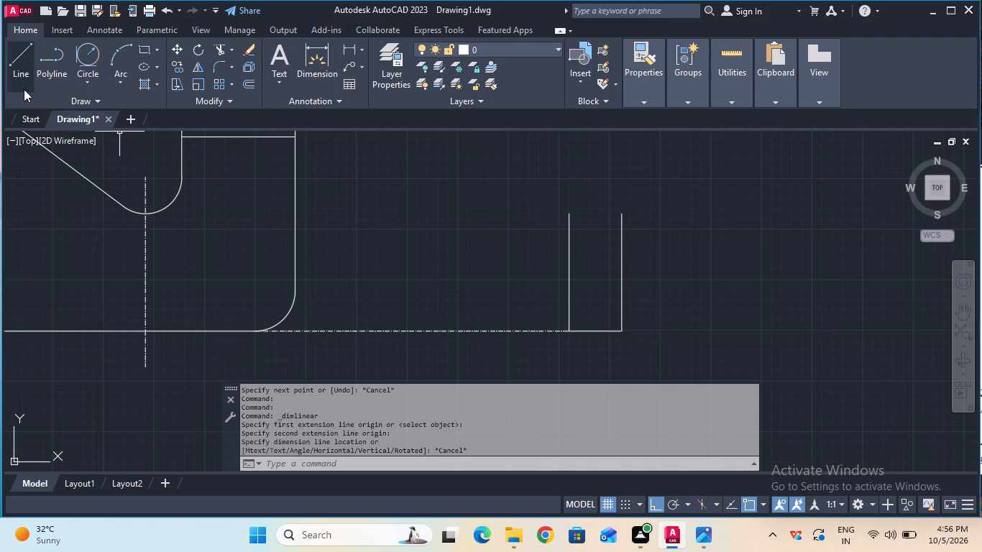
# Place a 19-unit vertical linear dimension from the base of the nearer vertical line as a height reference.
pyautogui.click(24, 84)
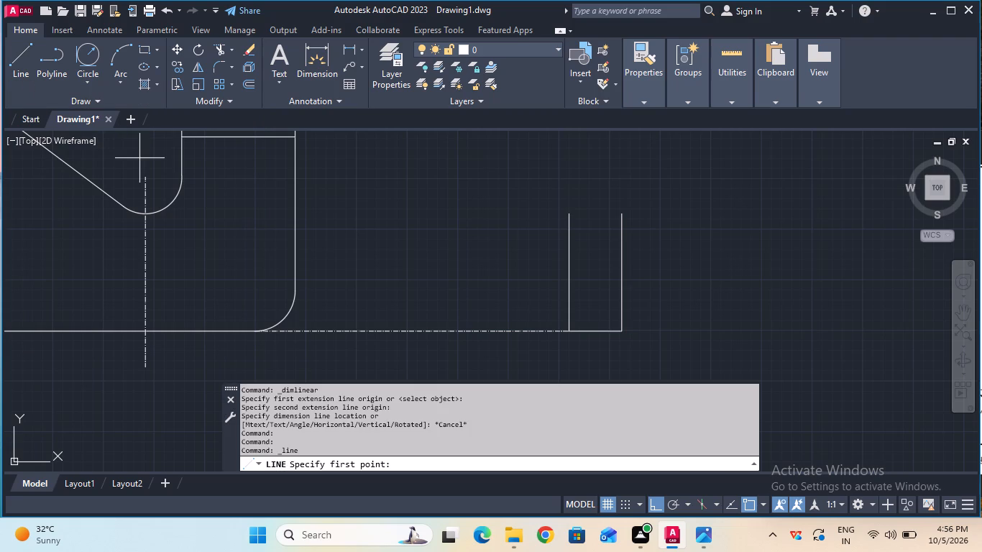
pyautogui.press('Escape')
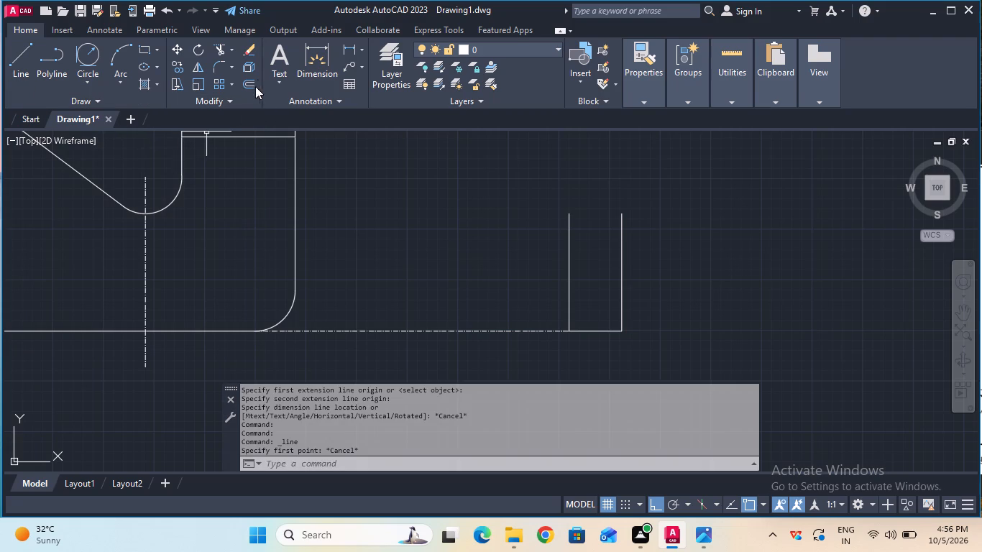
pyautogui.click(346, 55)
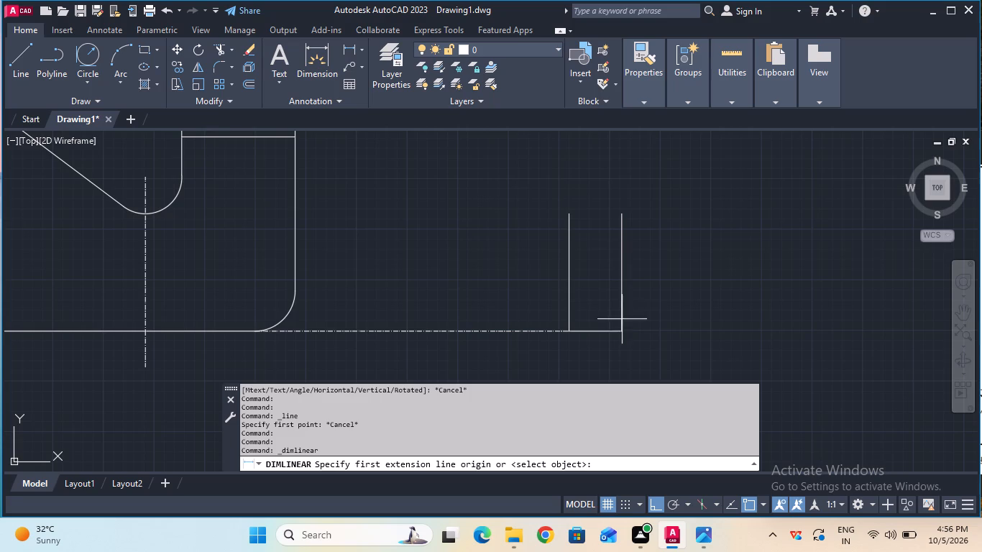
pyautogui.click(570, 329)
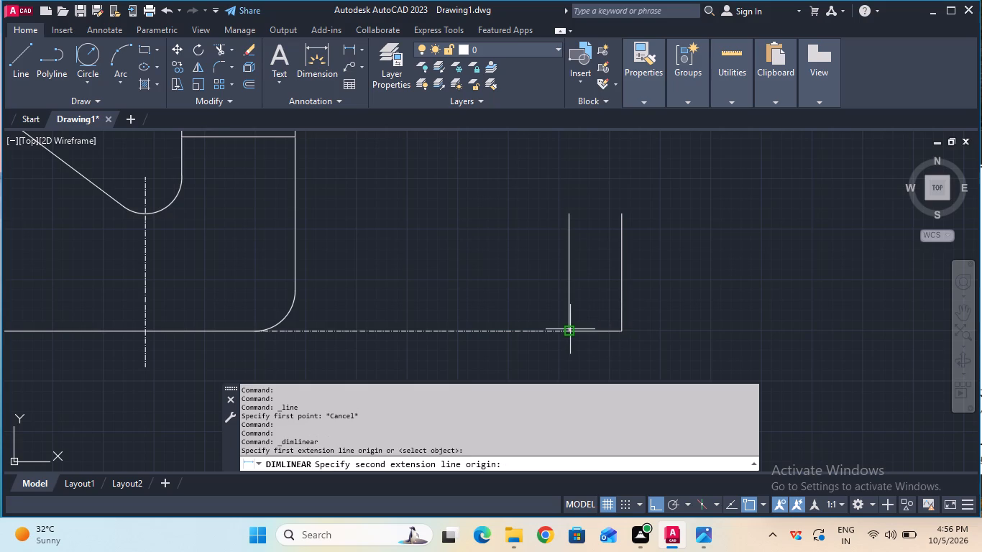
pyautogui.write('19')
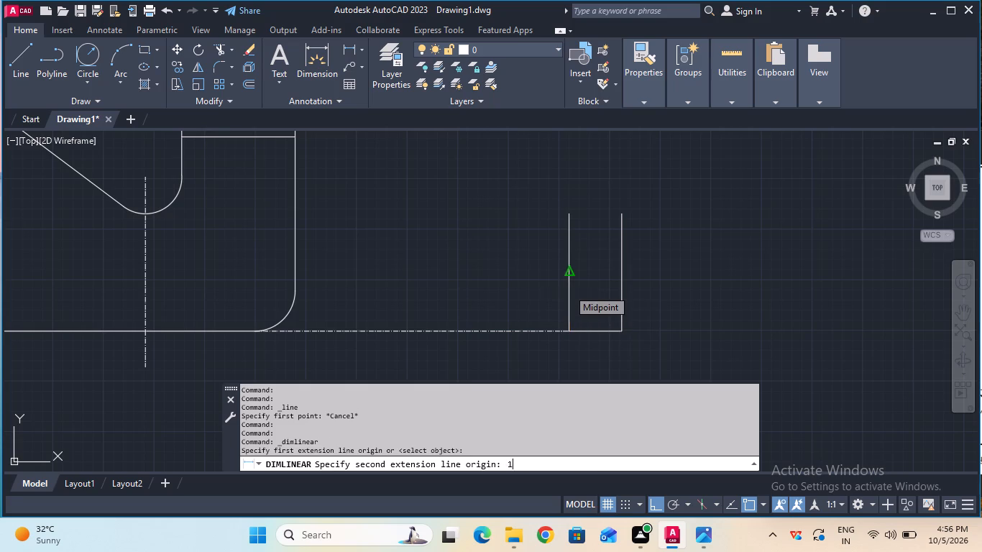
pyautogui.press('Return')
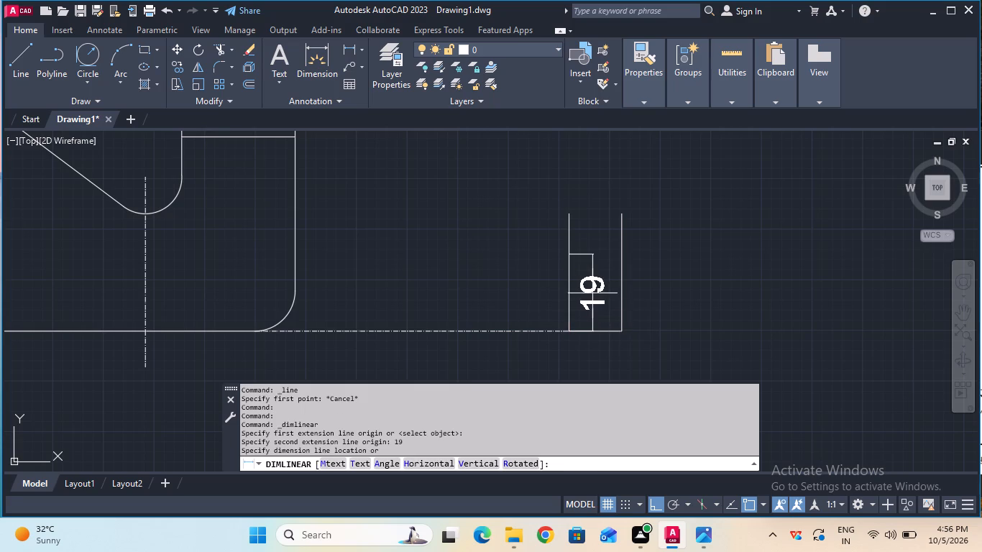
pyautogui.click(592, 292)
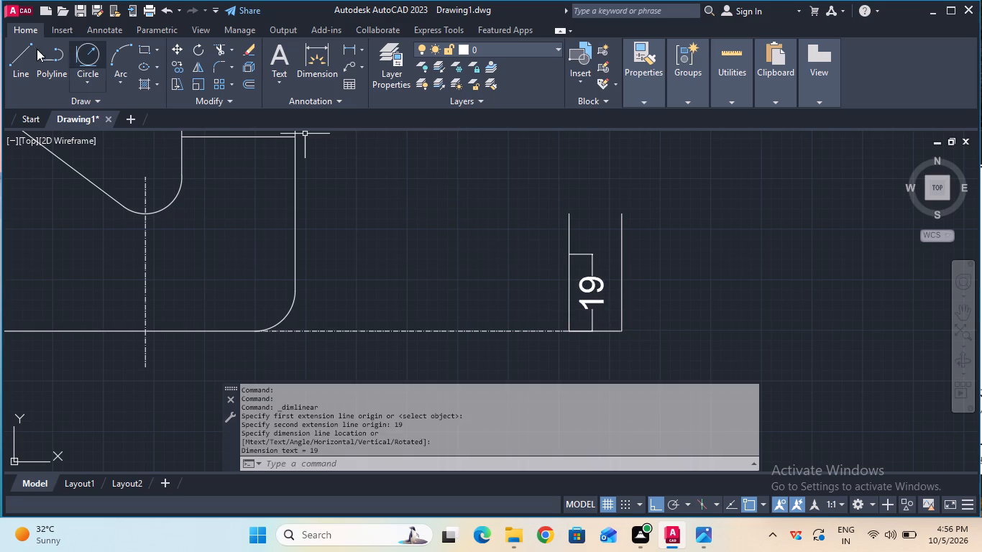
# At the 19-unit height, draw a short horizontal line from the dimension's extension-line midpoint to the nearer vertical, and another 6.5 units outward towards the plate.
pyautogui.click(24, 51)
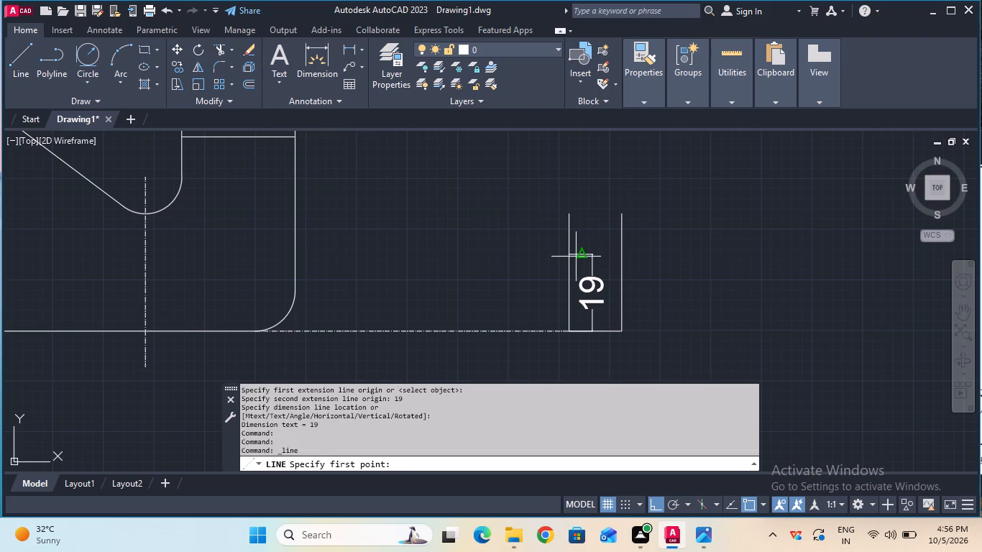
pyautogui.click(579, 257)
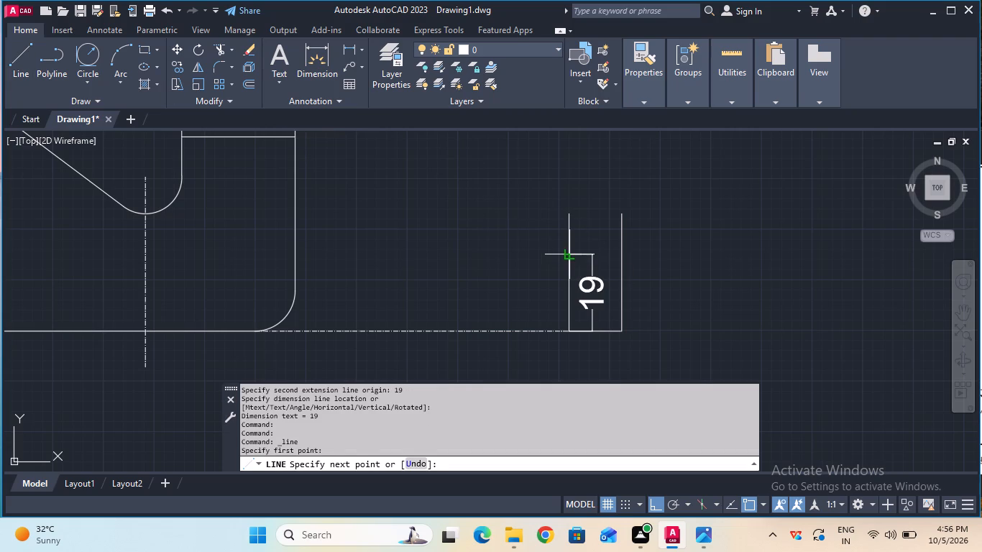
pyautogui.click(569, 259)
pyautogui.press('Escape')
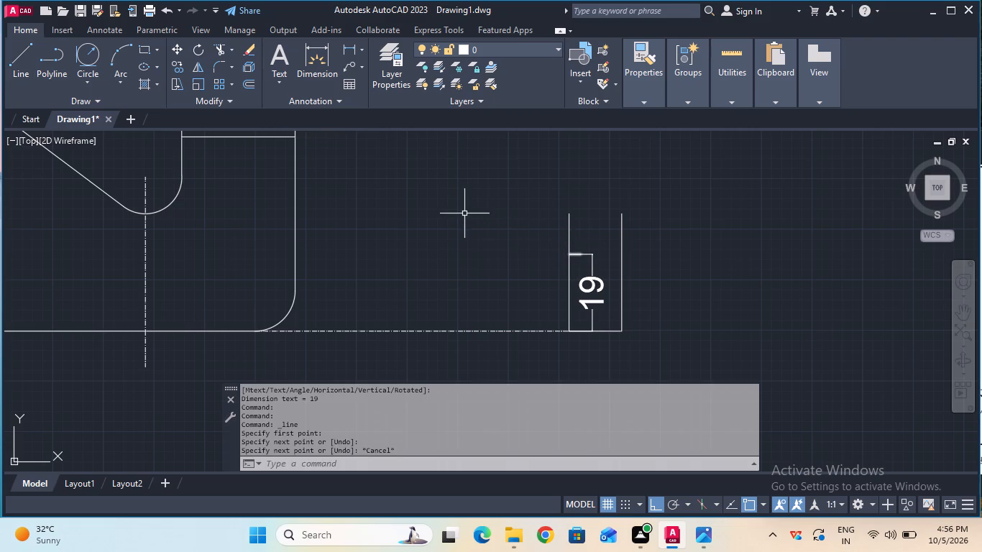
pyautogui.click(30, 73)
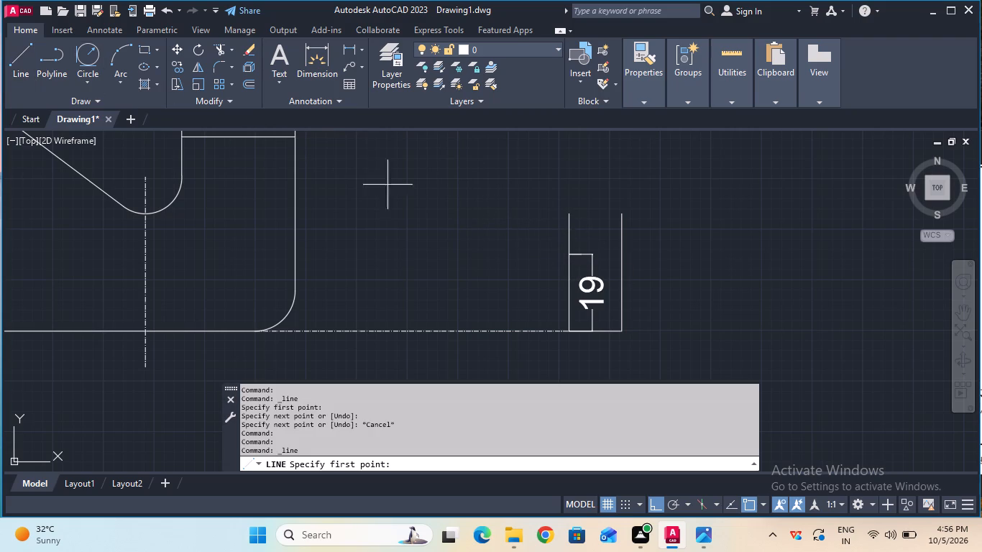
pyautogui.click(566, 258)
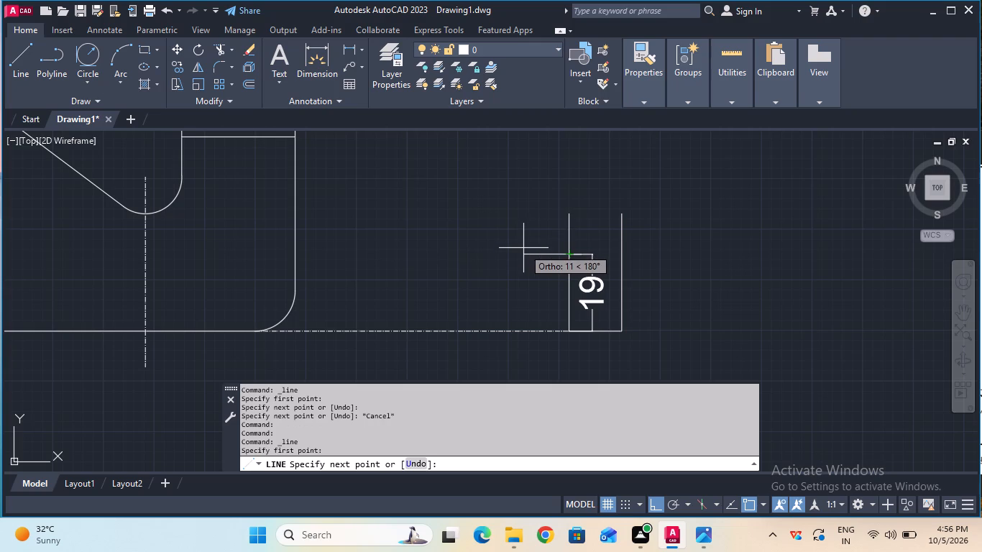
pyautogui.write('6.5')
pyautogui.press('Return')
pyautogui.press('Escape')
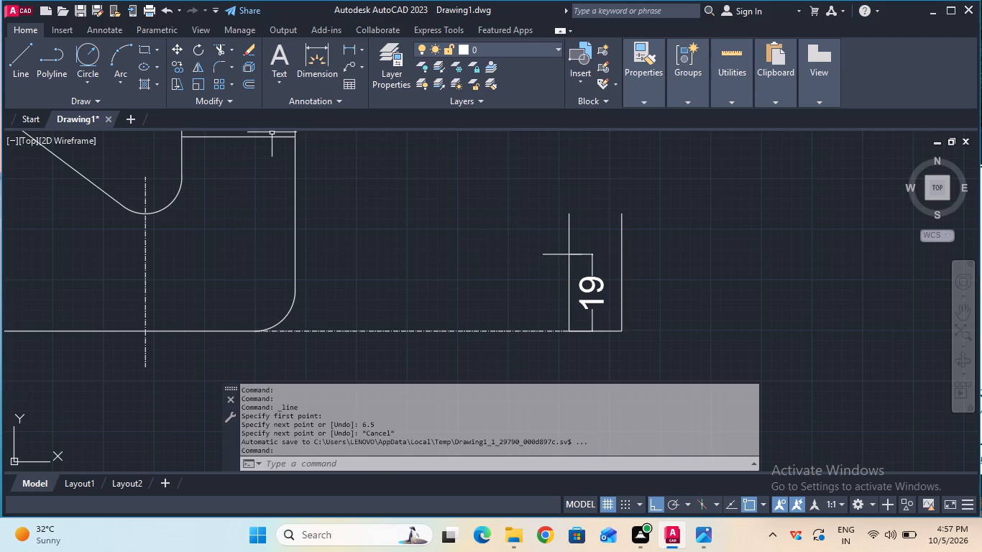
# Erase the 19-unit reference dimension between the two vertical lines.
pyautogui.click(254, 50)
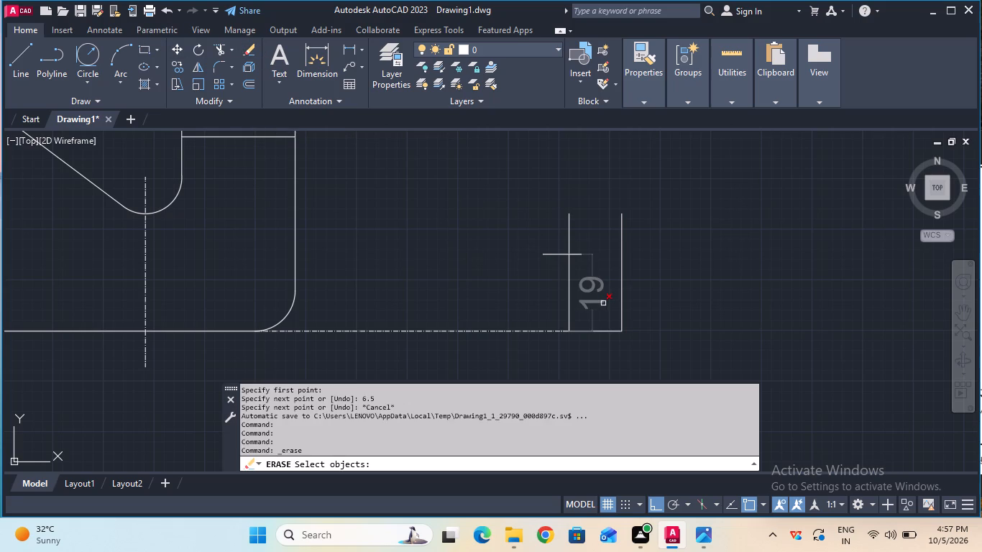
pyautogui.click(601, 303)
pyautogui.press('Return')
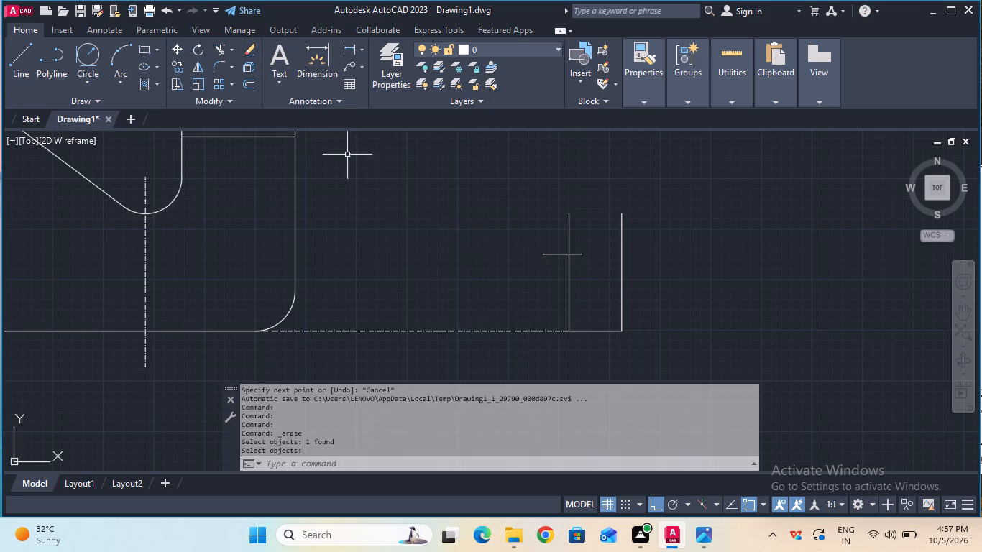
# Continue the horizontal line from the short segment's inner end to the farther vertical line and 6.5 units beyond it.
pyautogui.click(28, 60)
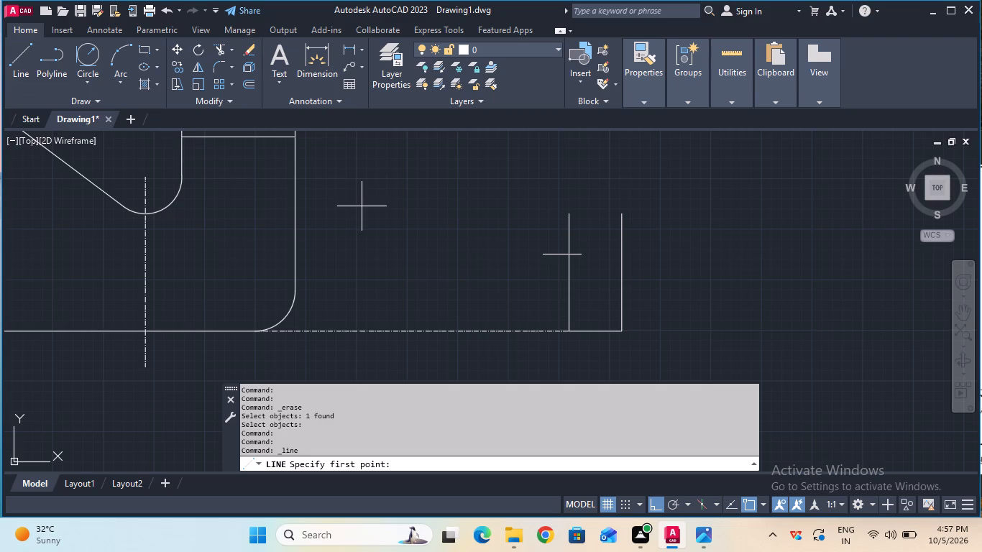
pyautogui.click(582, 257)
pyautogui.click(620, 254)
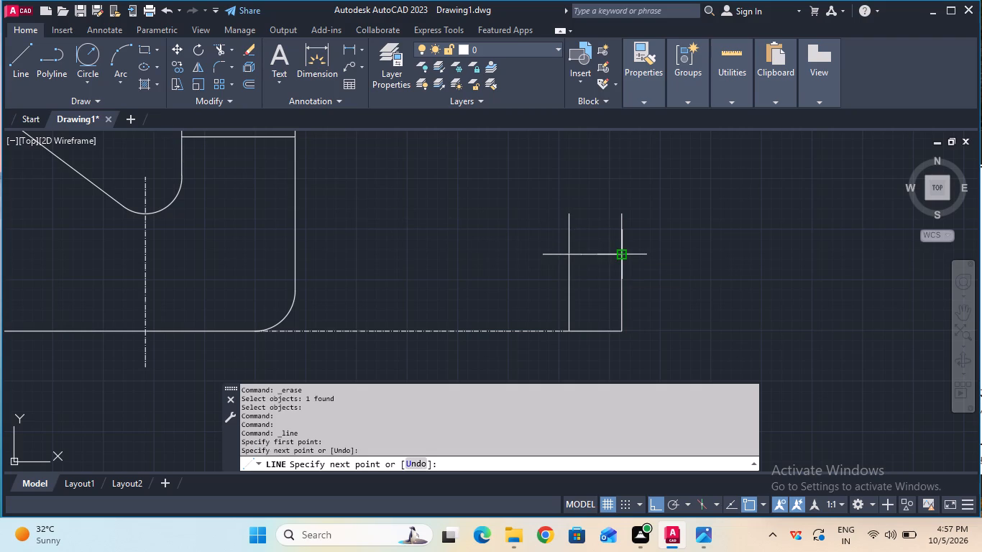
pyautogui.click(620, 254)
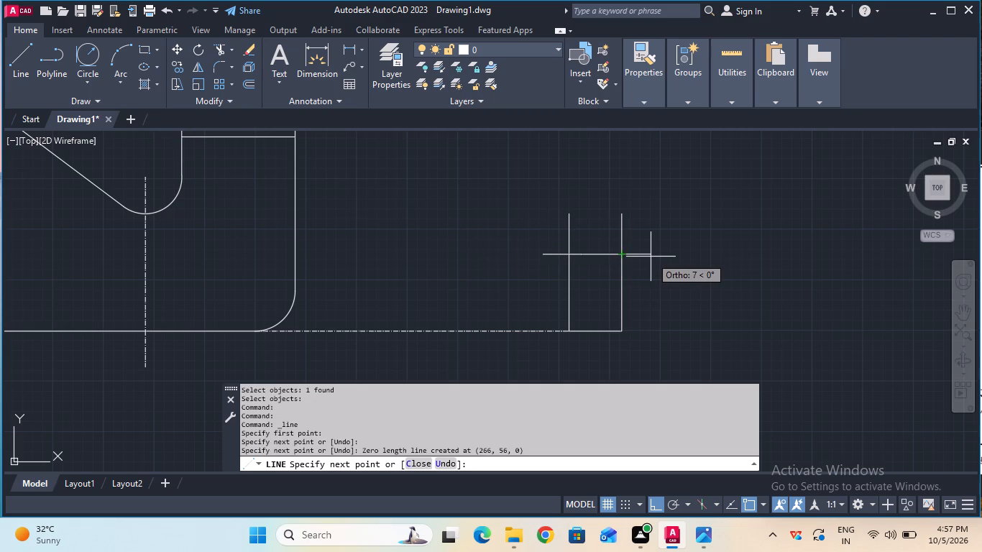
pyautogui.write('6.5')
pyautogui.press('Return')
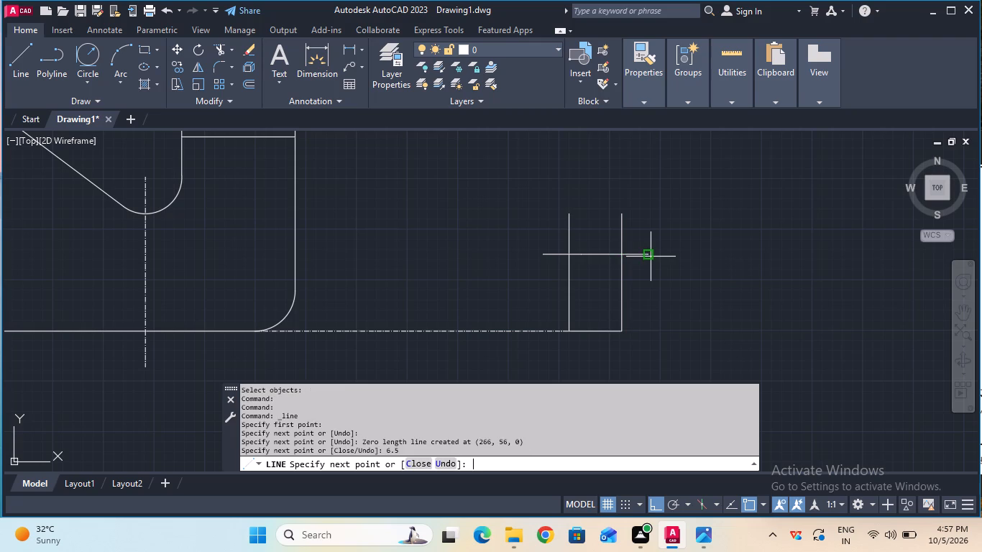
pyautogui.press('Escape')
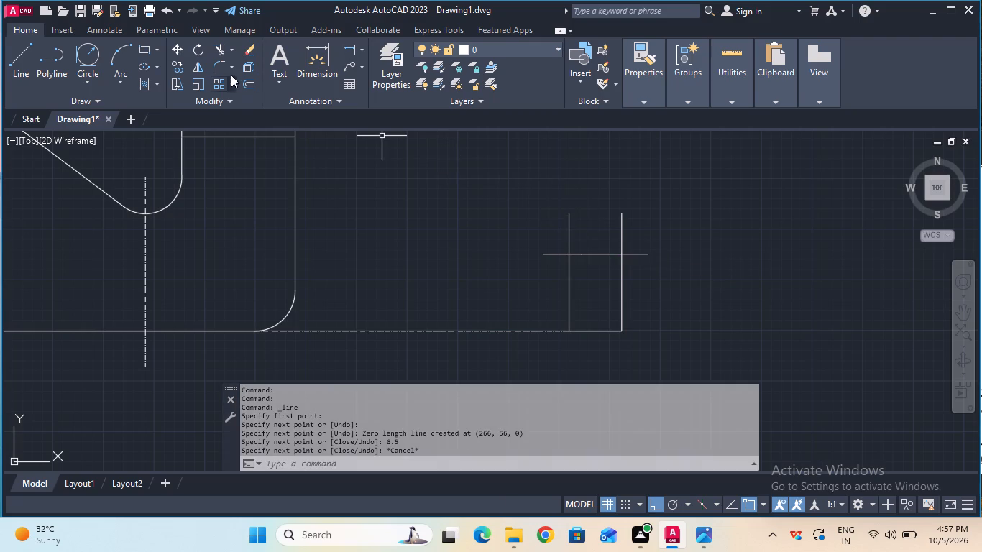
# Erase the two horizontal line segments between the vertical lines, keeping only the 6.5-unit outer stubs.
pyautogui.click(249, 50)
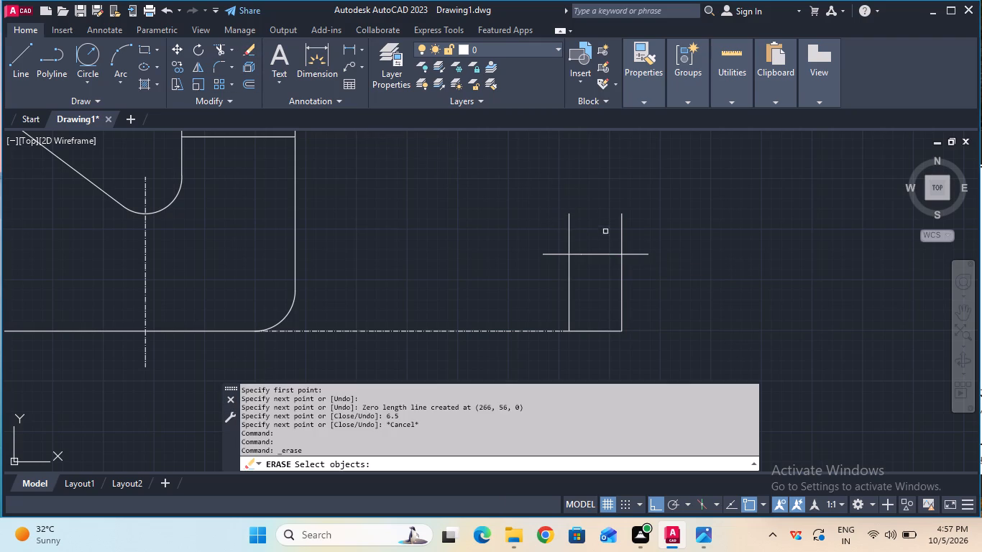
pyautogui.click(606, 254)
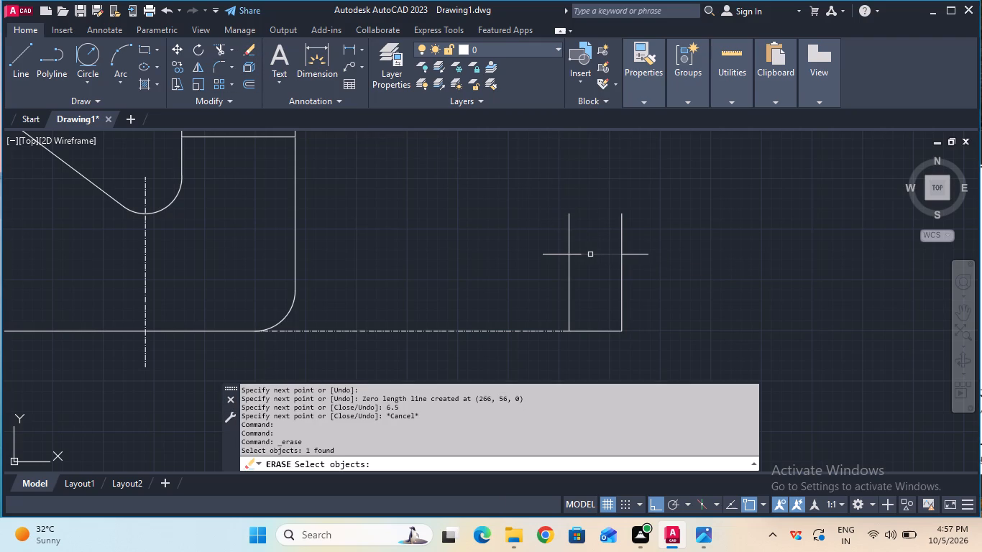
pyautogui.press('Return')
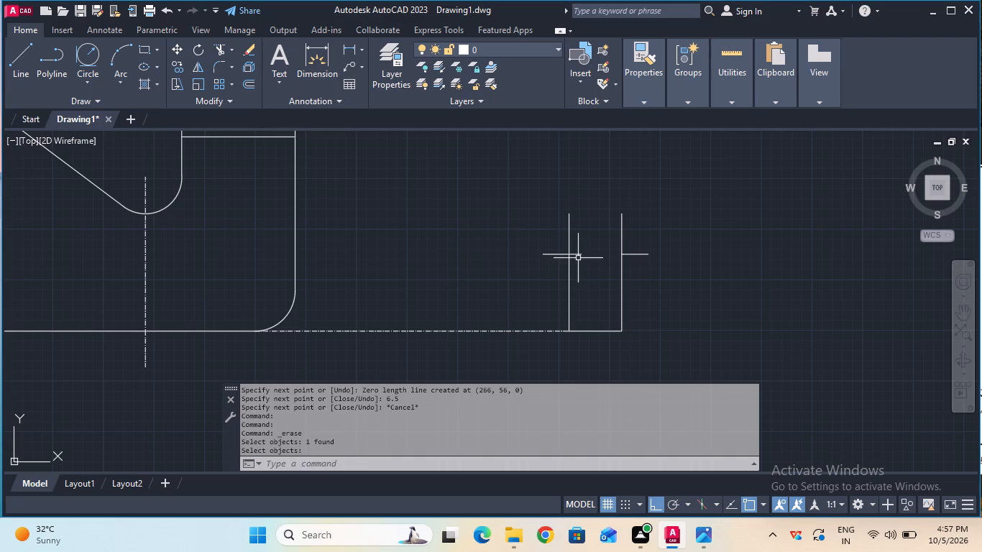
pyautogui.click(577, 255)
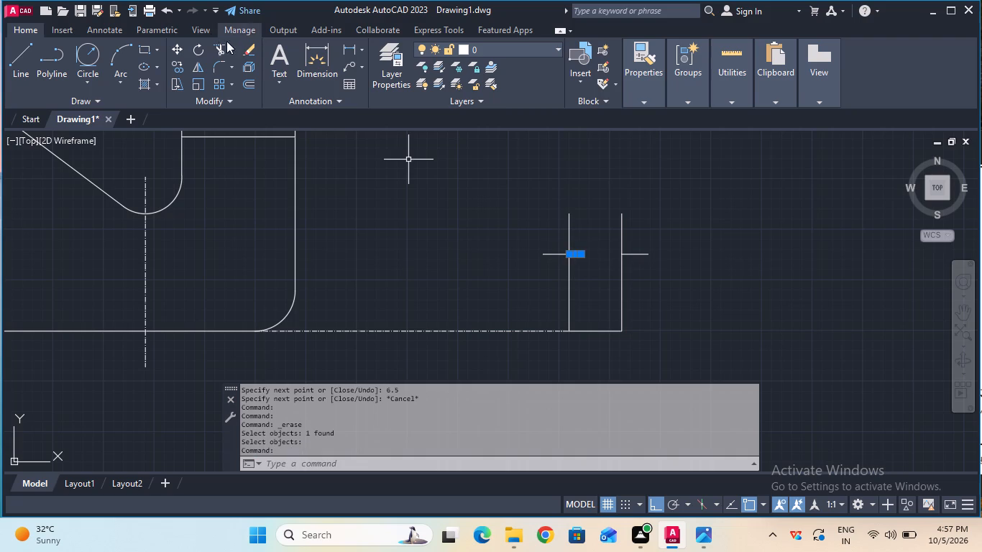
pyautogui.click(247, 49)
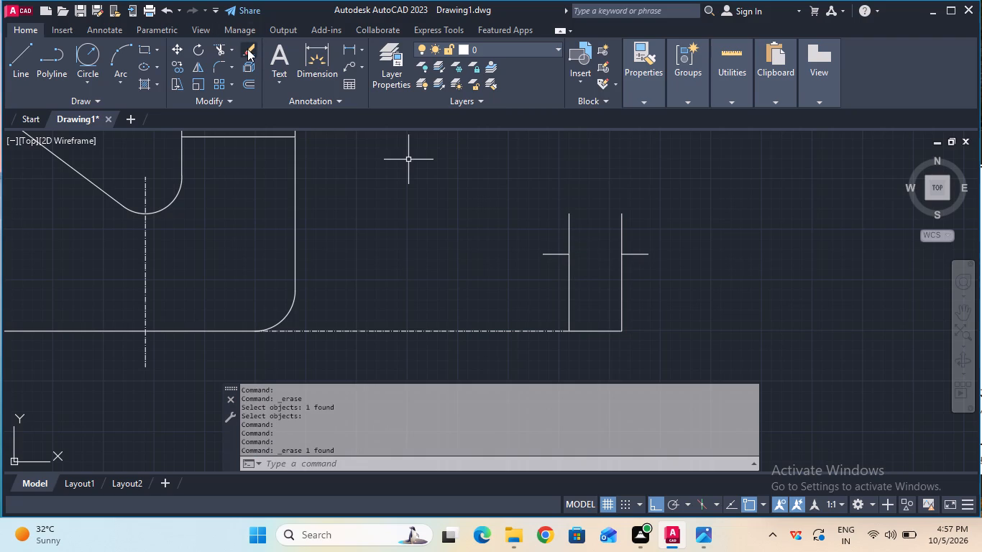
pyautogui.press('Escape')
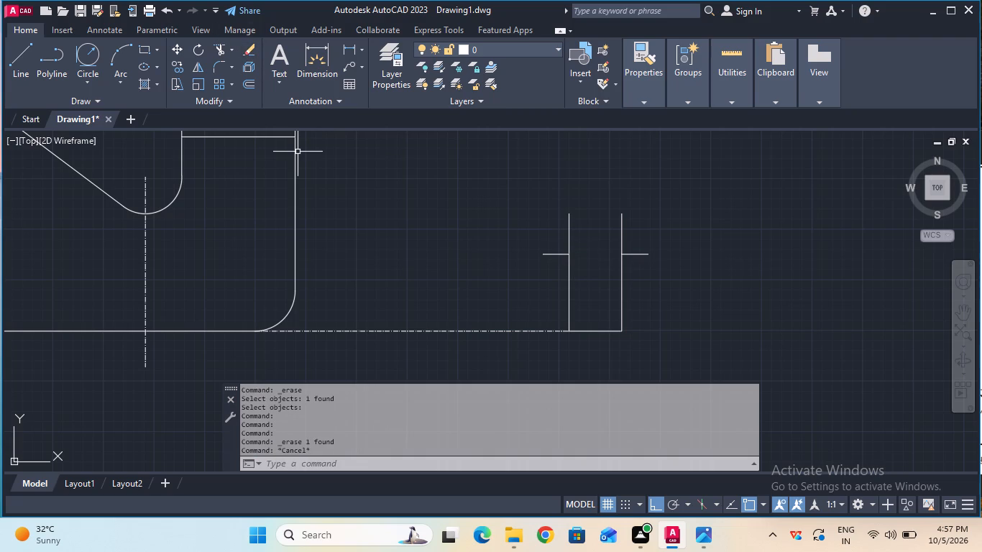
# Set the current linetype to CENTER for new objects.
pyautogui.keyDown('ctrl'); pyautogui.scroll(-1, 458, 272); pyautogui.keyUp('ctrl')
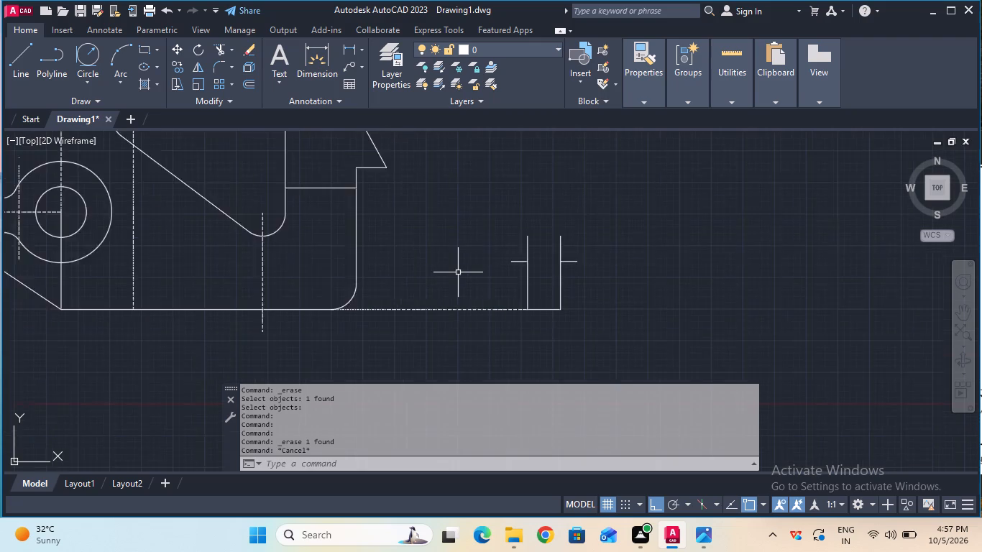
pyautogui.keyDown('ctrl'); pyautogui.scroll(-1, 458, 272); pyautogui.keyUp('ctrl')
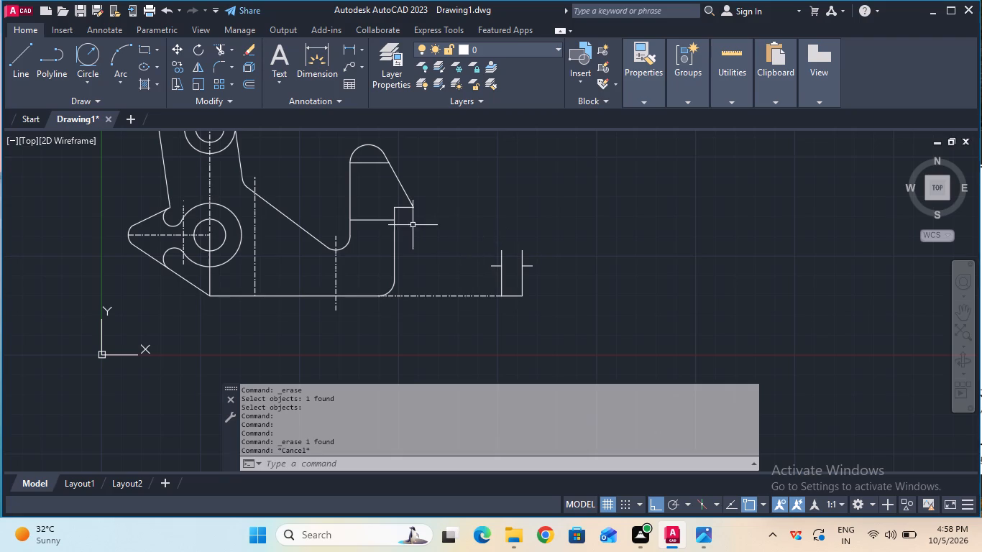
pyautogui.click(27, 64)
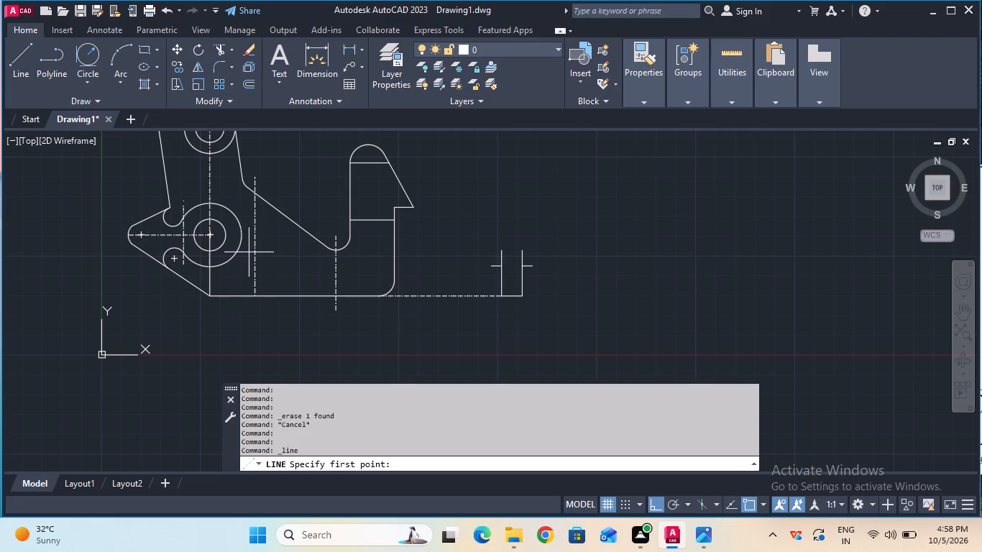
pyautogui.press('Escape')
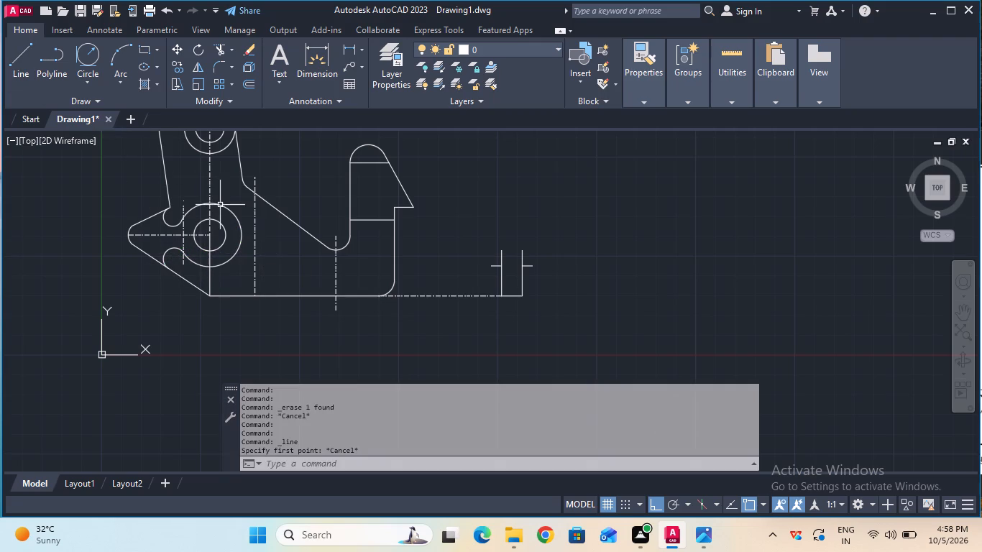
pyautogui.click(637, 95)
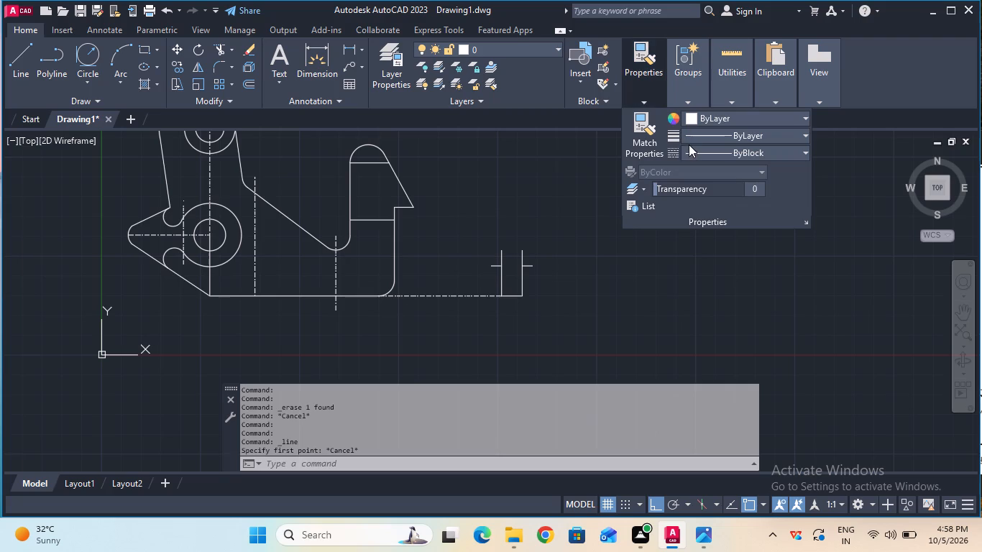
pyautogui.click(689, 146)
pyautogui.click(710, 192)
pyautogui.click(713, 151)
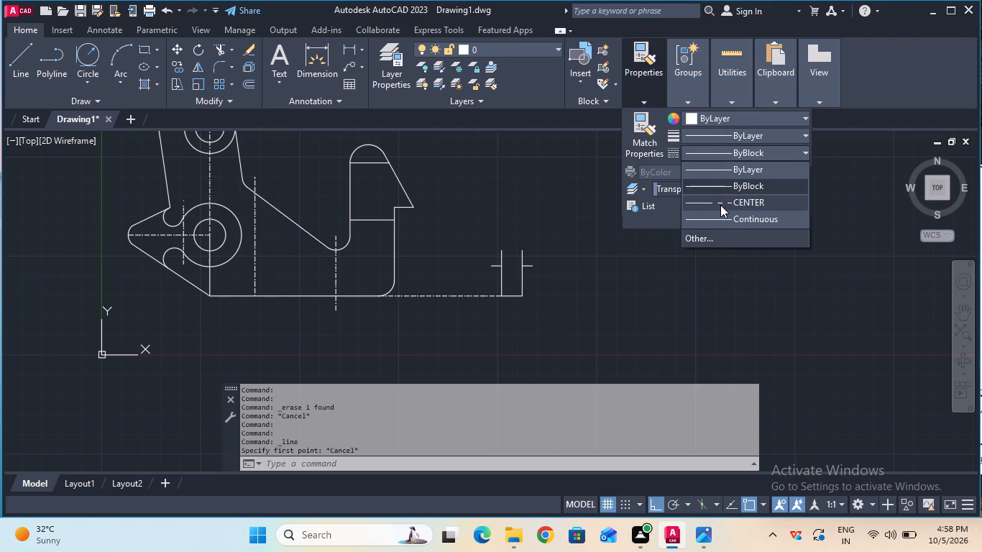
pyautogui.click(720, 206)
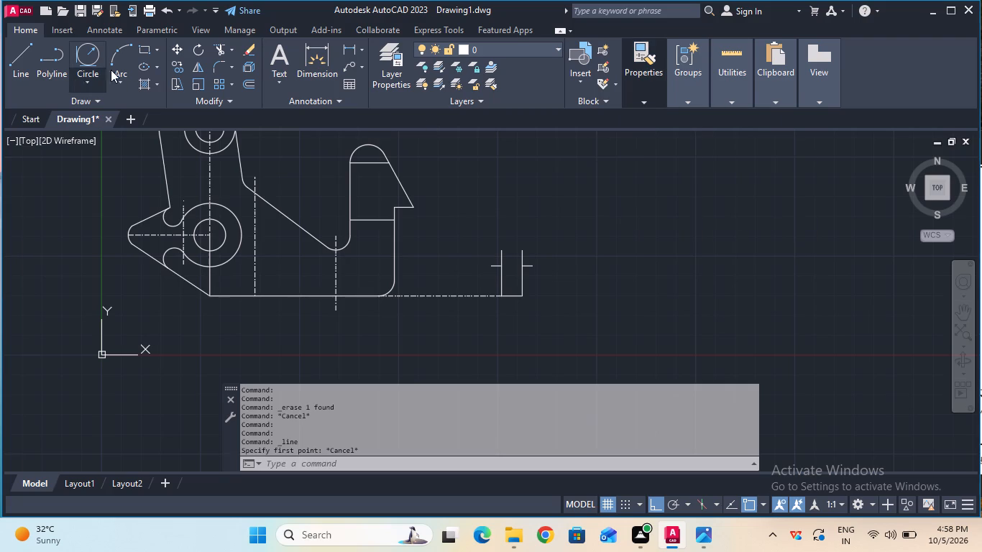
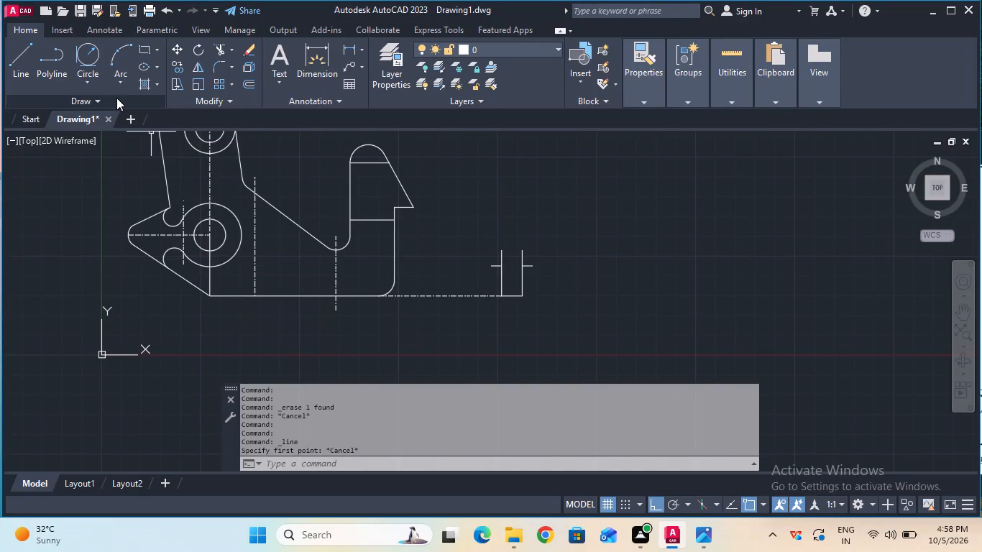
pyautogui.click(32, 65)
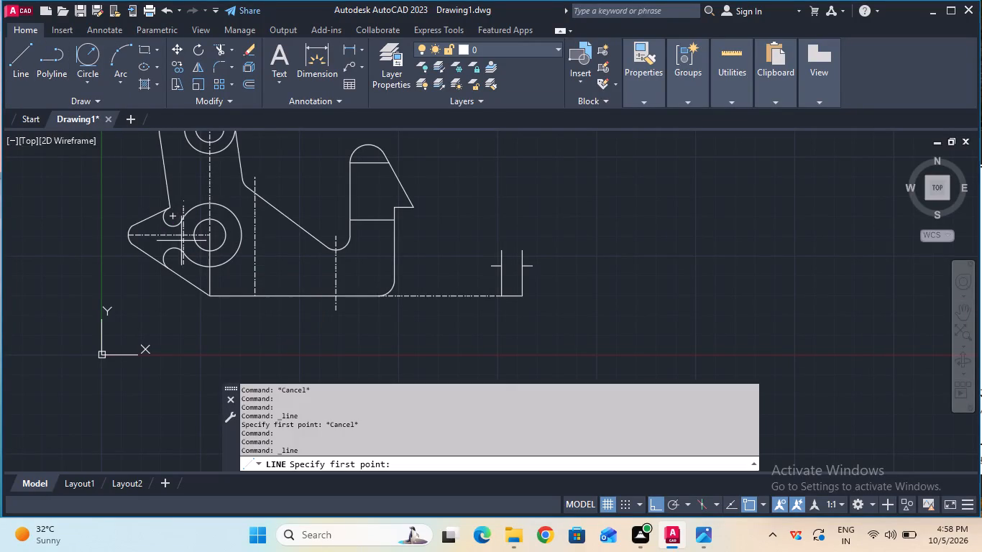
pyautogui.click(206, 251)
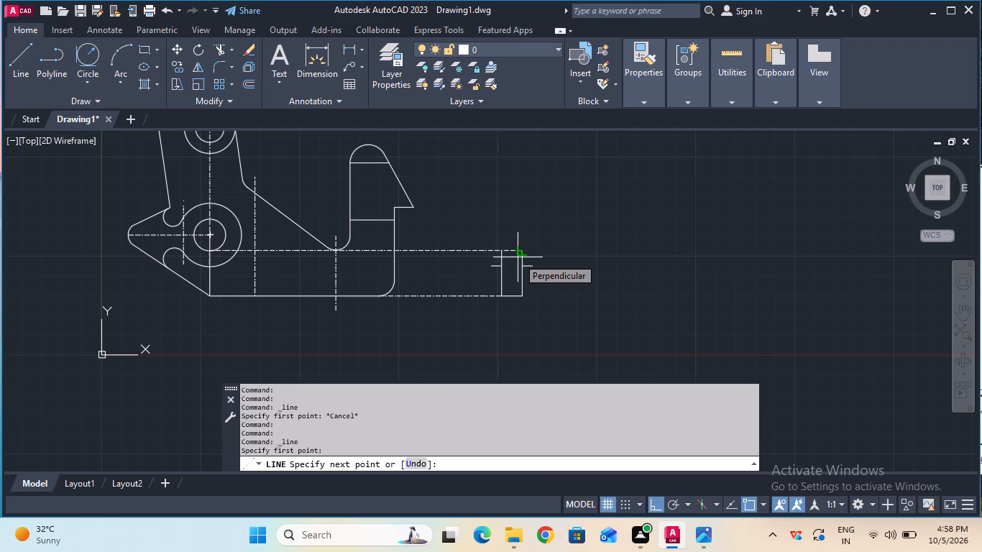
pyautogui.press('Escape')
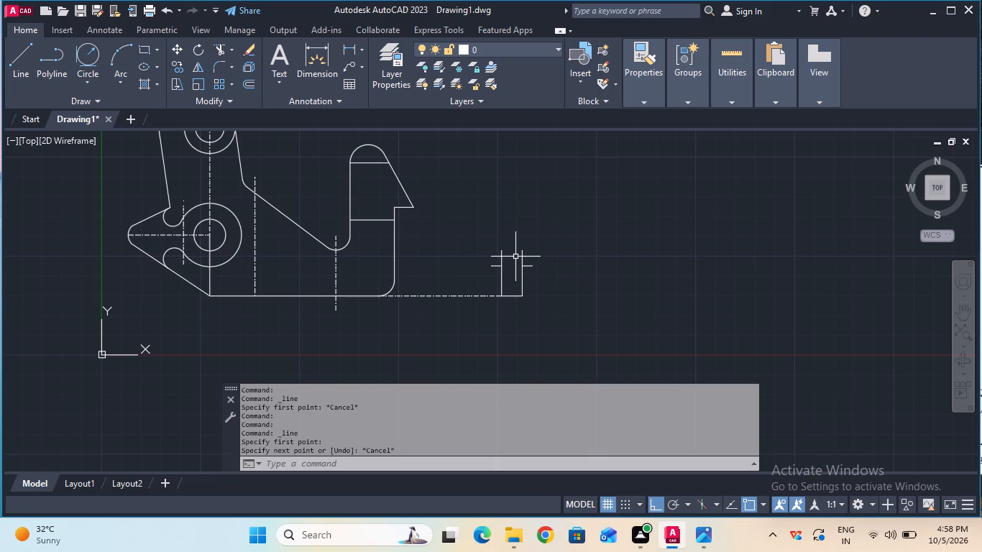
# Set the current linetype to ByBlock for new objects.
pyautogui.click(643, 96)
pyautogui.click(707, 145)
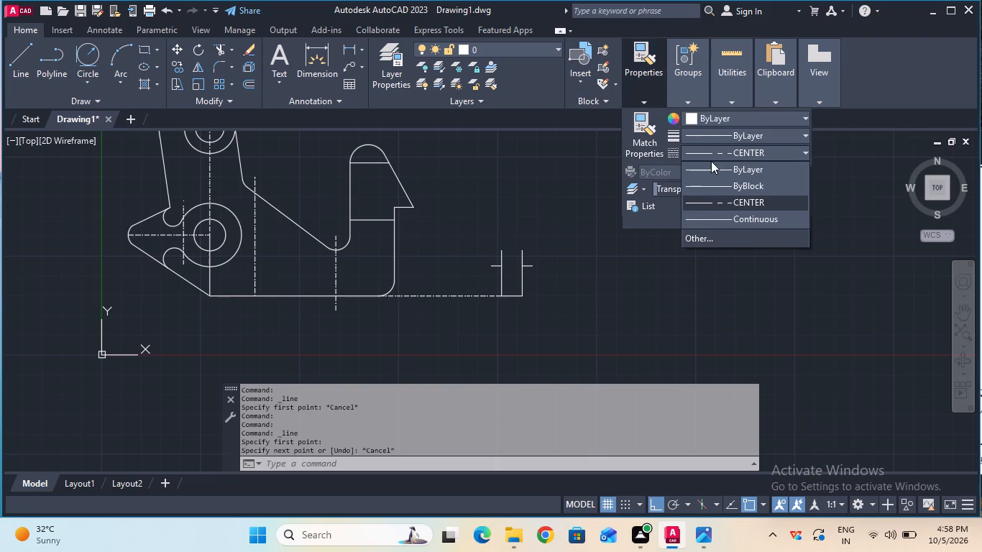
pyautogui.click(714, 186)
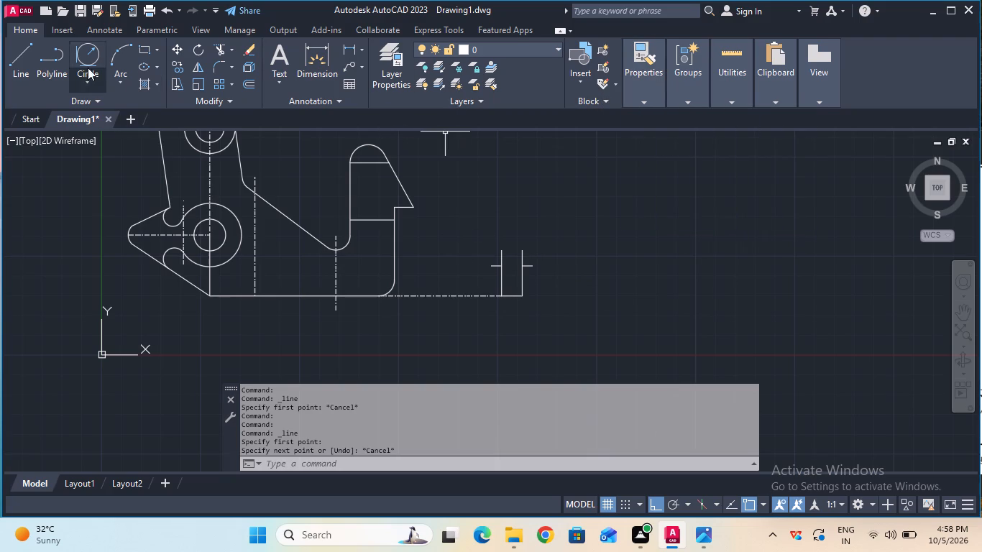
# Draw a 40-unit vertical line upward from the outer end of the left 6.5-unit side stub.
pyautogui.click(27, 49)
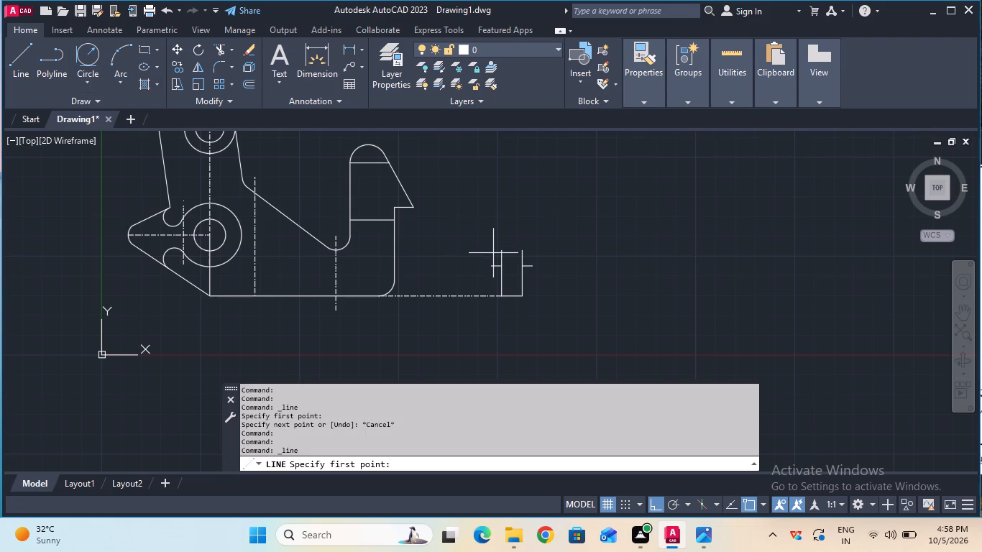
pyautogui.click(491, 263)
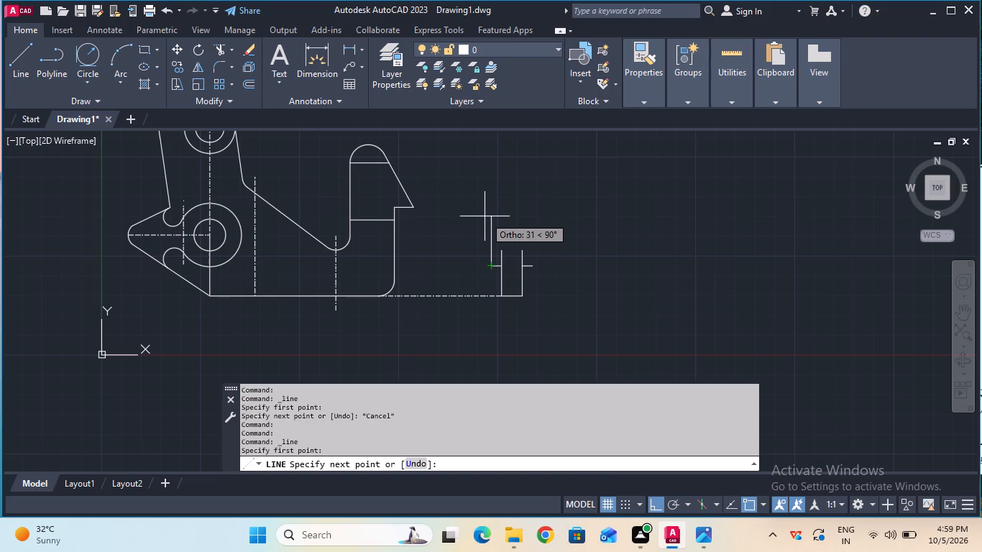
pyautogui.press('4')
pyautogui.press('0')
pyautogui.press('Return')
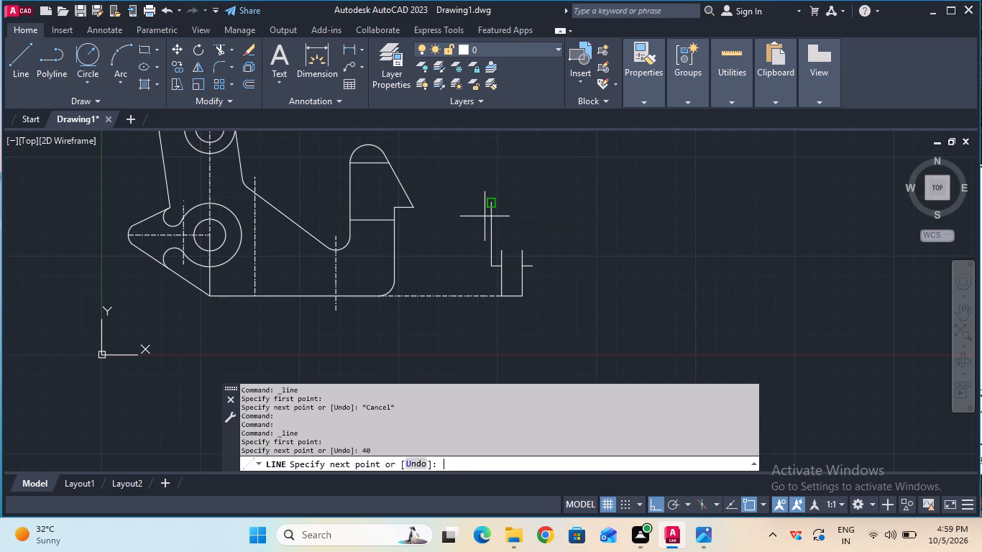
pyautogui.press('Escape')
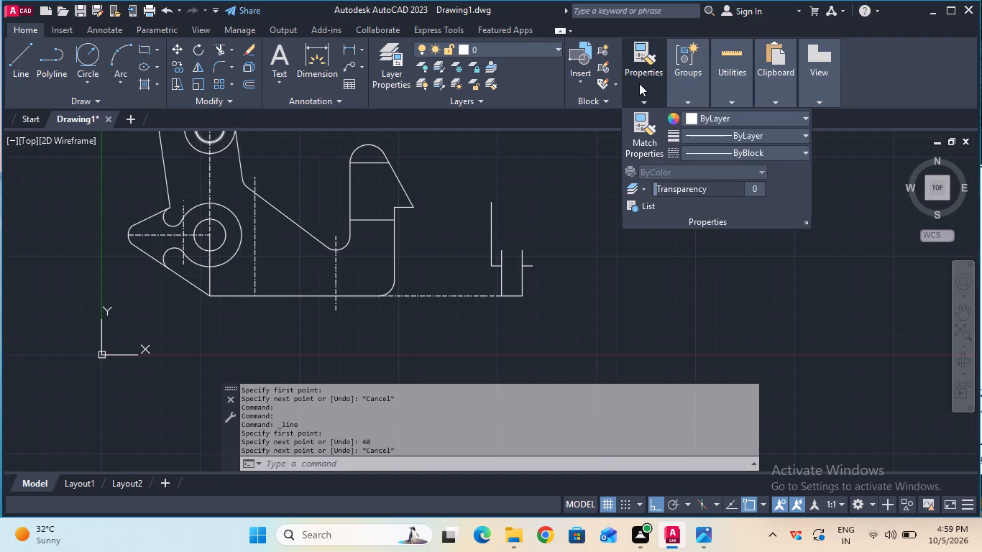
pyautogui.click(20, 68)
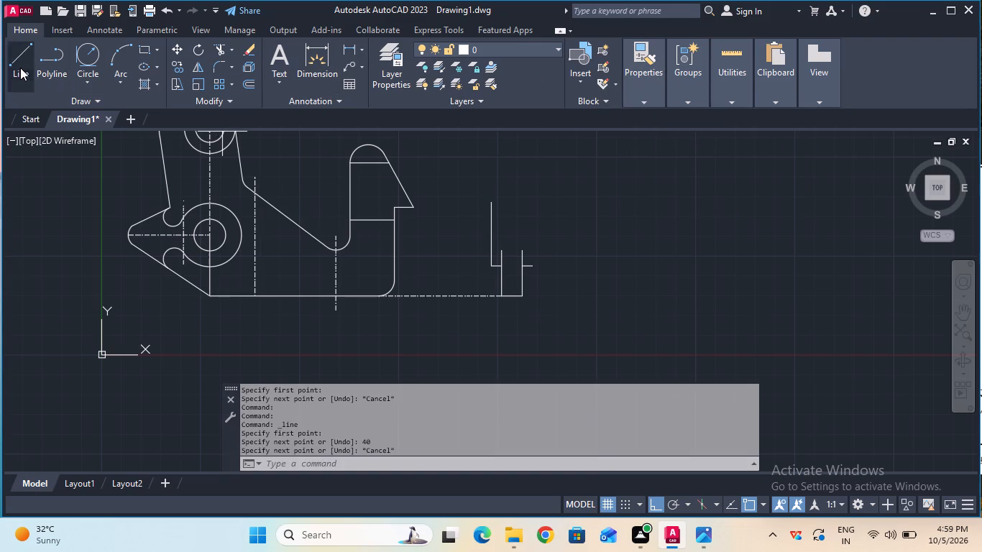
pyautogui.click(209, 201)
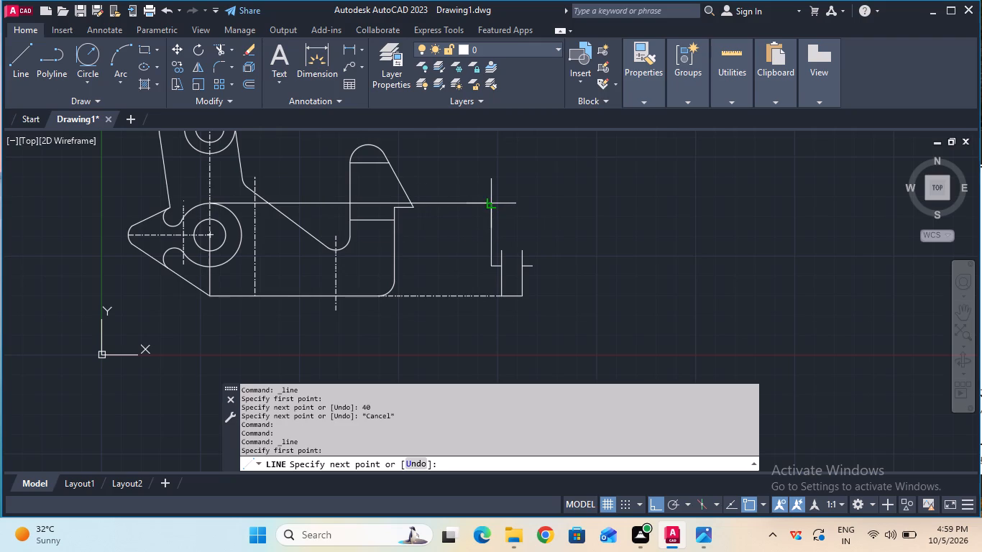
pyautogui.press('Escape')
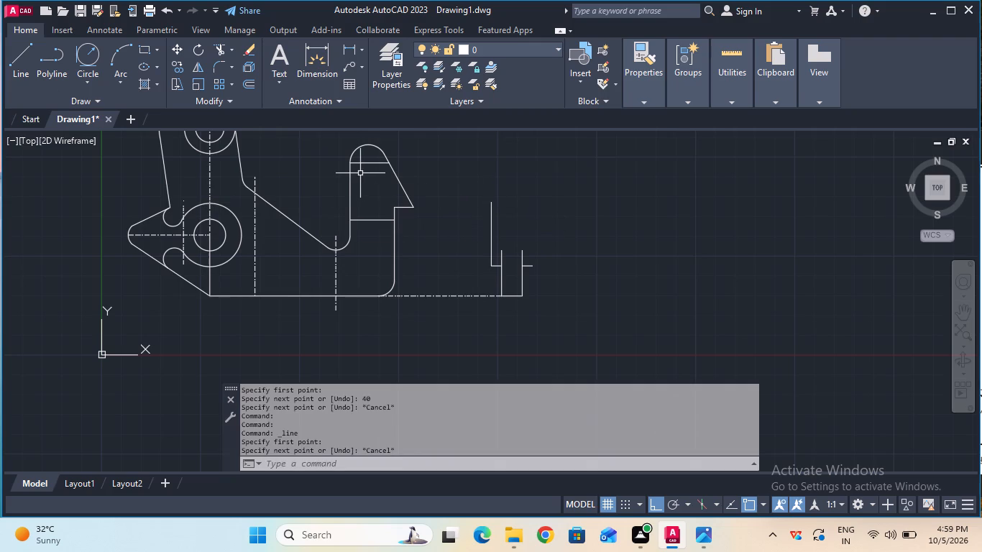
# Draw a 6.5-unit horizontal line outward from the top of the left 29-unit vertical to the 40-unit line.
pyautogui.click(16, 73)
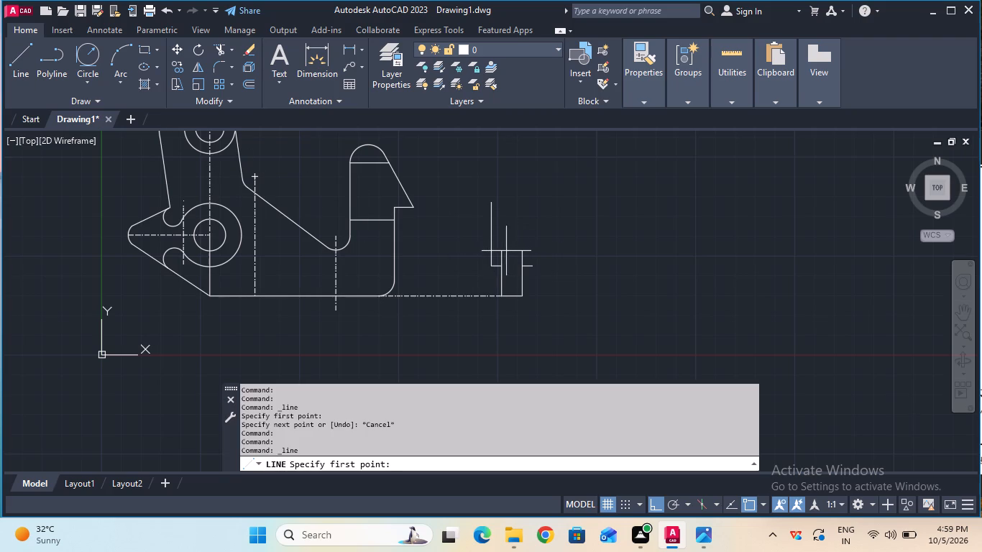
pyautogui.keyDown('ctrl'); pyautogui.scroll(2, 490, 249); pyautogui.keyUp('ctrl')
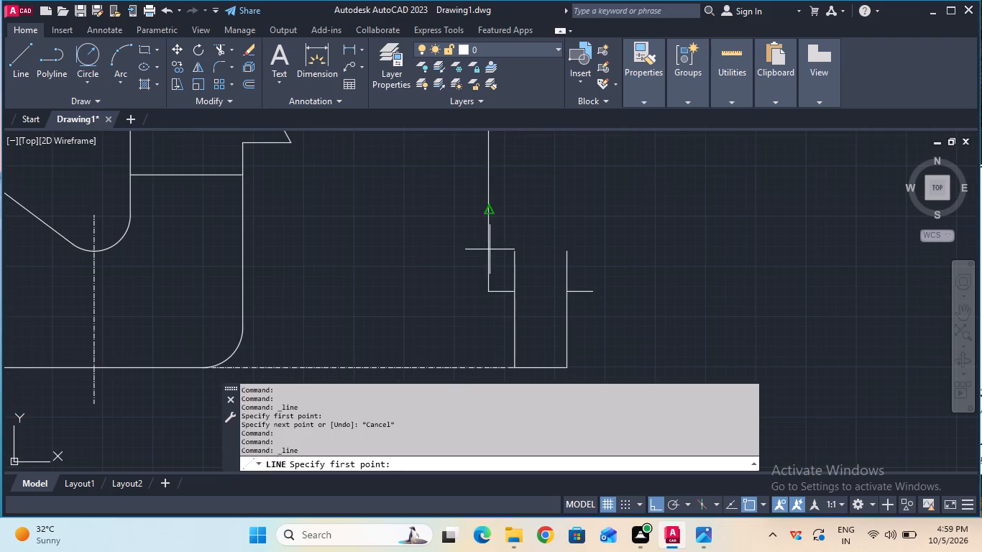
pyautogui.click(512, 252)
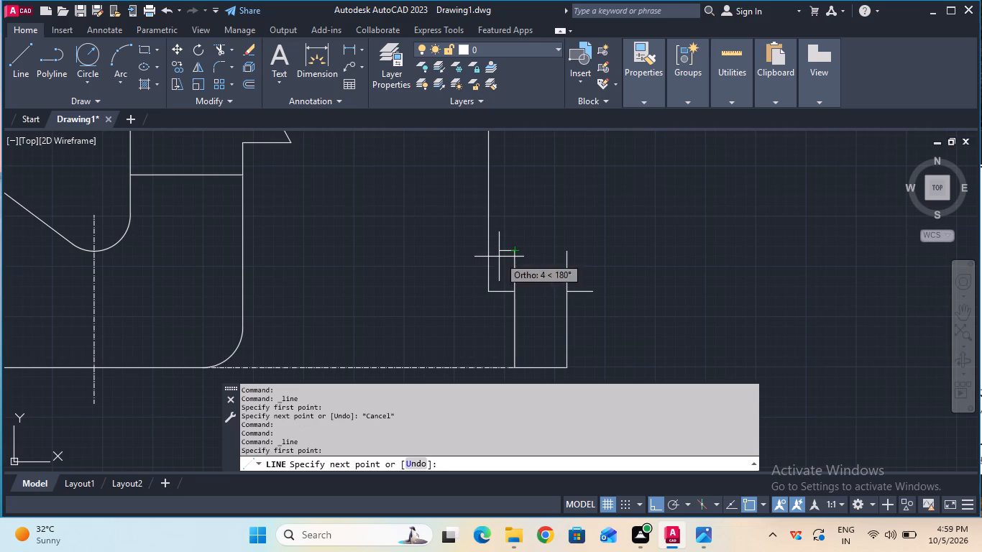
pyautogui.write('6.5')
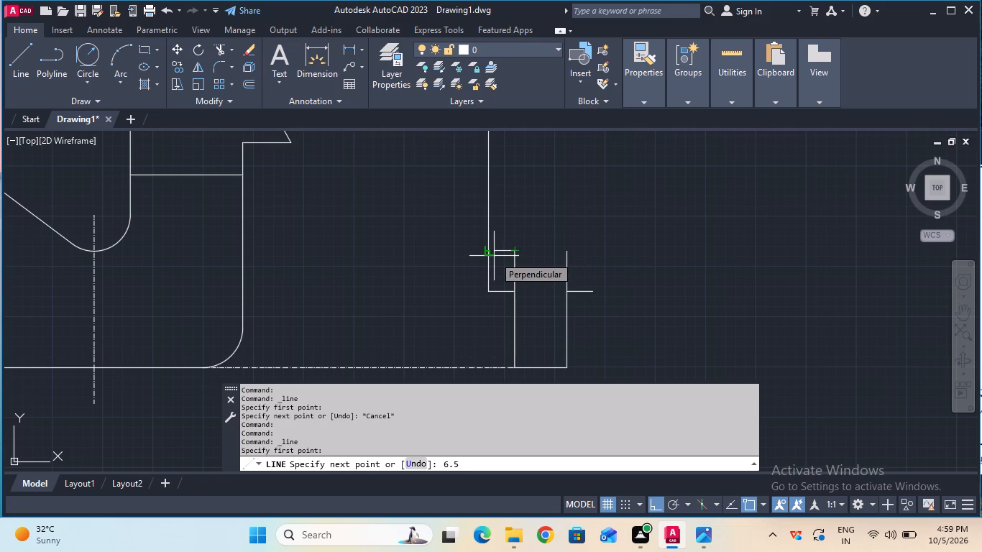
pyautogui.press('Return')
pyautogui.press('Escape')
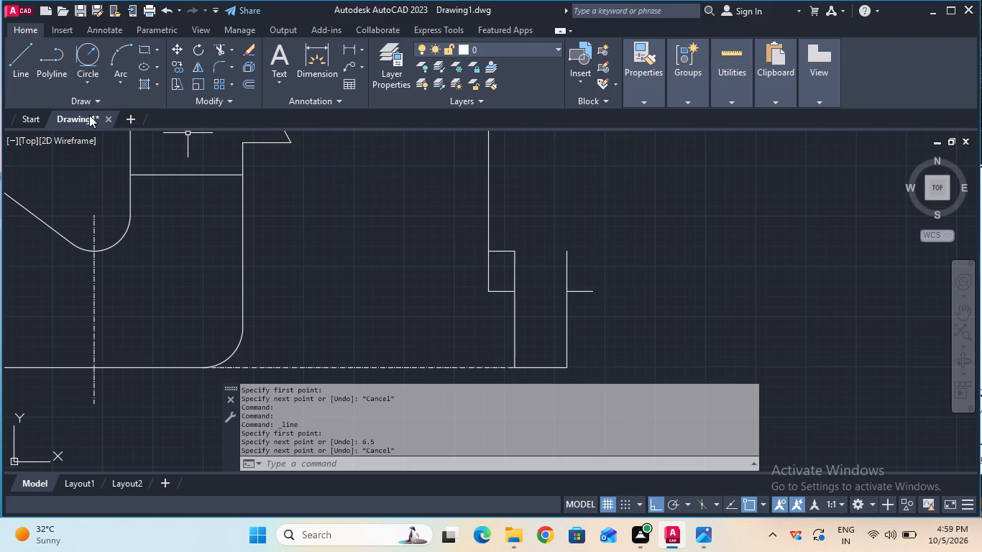
# Draw a 19.5-unit horizontal line from the top of the left 29-unit vertical across and past the right vertical.
pyautogui.click(21, 78)
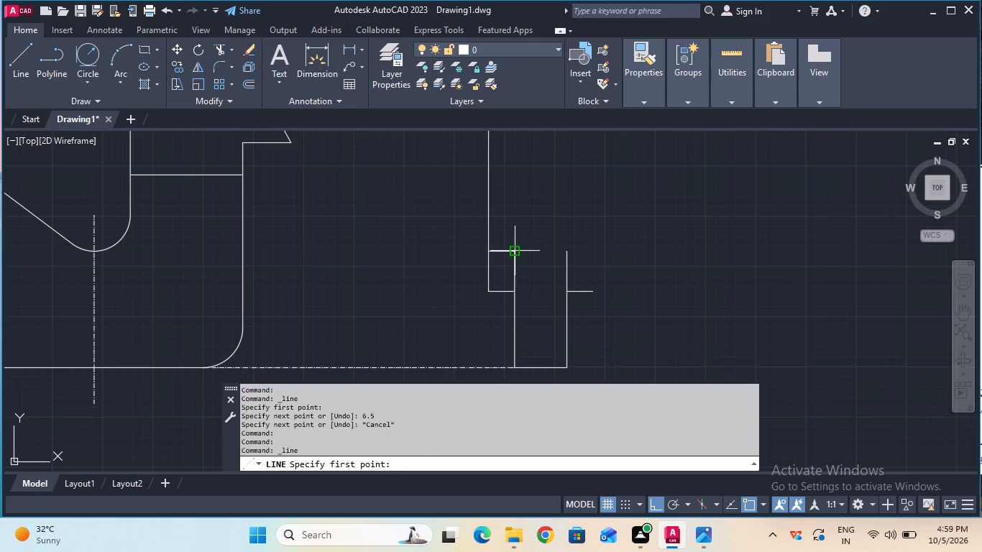
pyautogui.click(517, 249)
pyautogui.press('1')
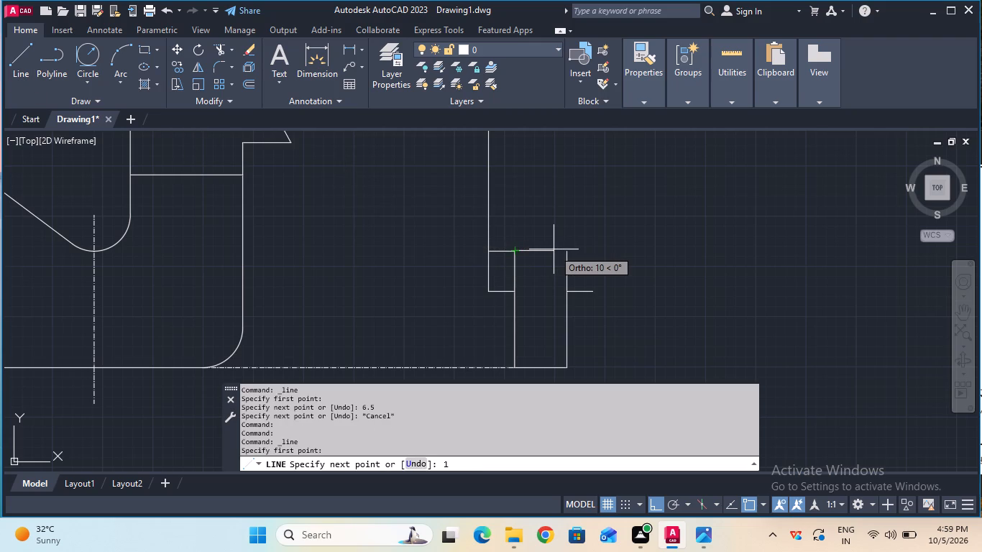
pyautogui.write('9.5')
pyautogui.press('Return')
pyautogui.press('Escape')
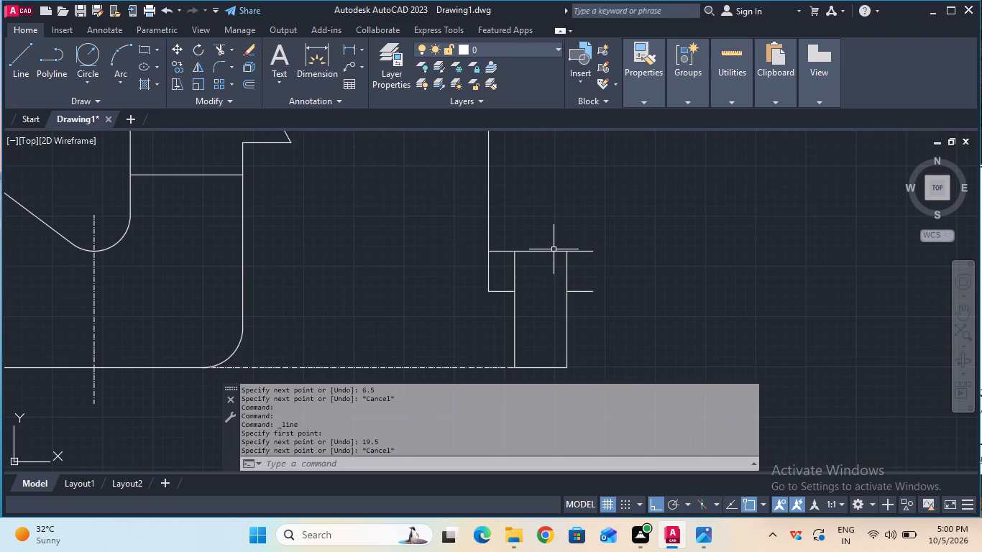
# Offset the 19.5-unit horizontal line 20 units upward.
pyautogui.keyDown('ctrl'); pyautogui.scroll(-1, 589, 208); pyautogui.keyUp('ctrl')
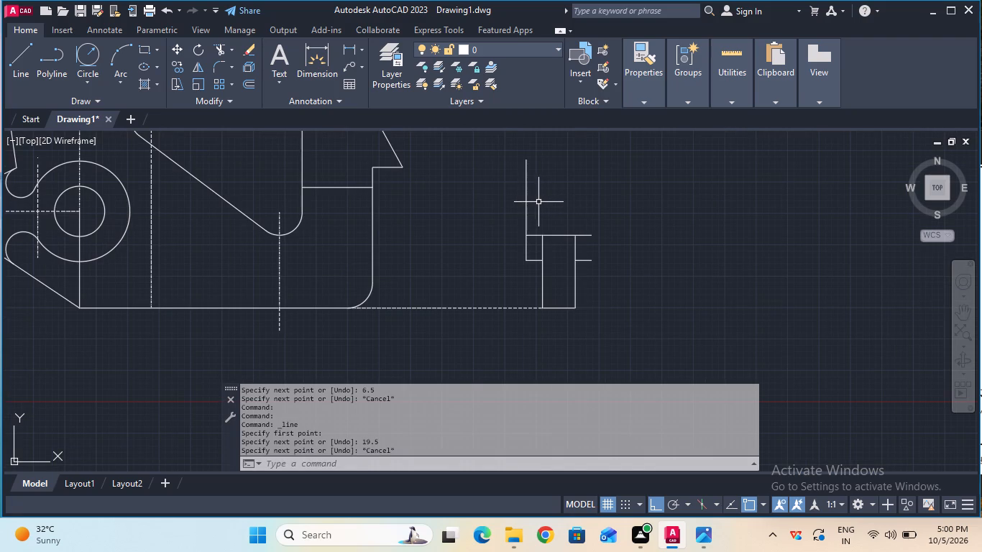
pyautogui.click(246, 81)
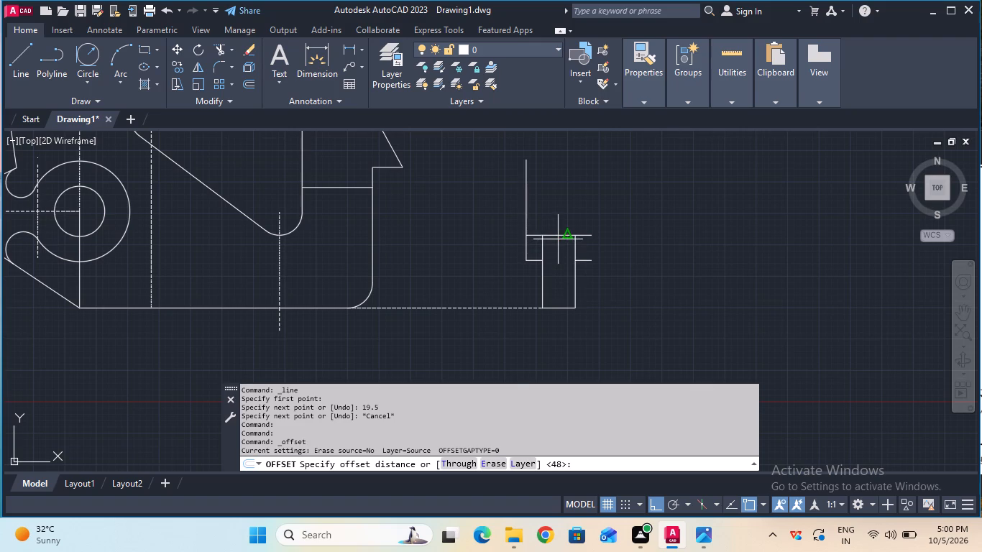
pyautogui.click(564, 234)
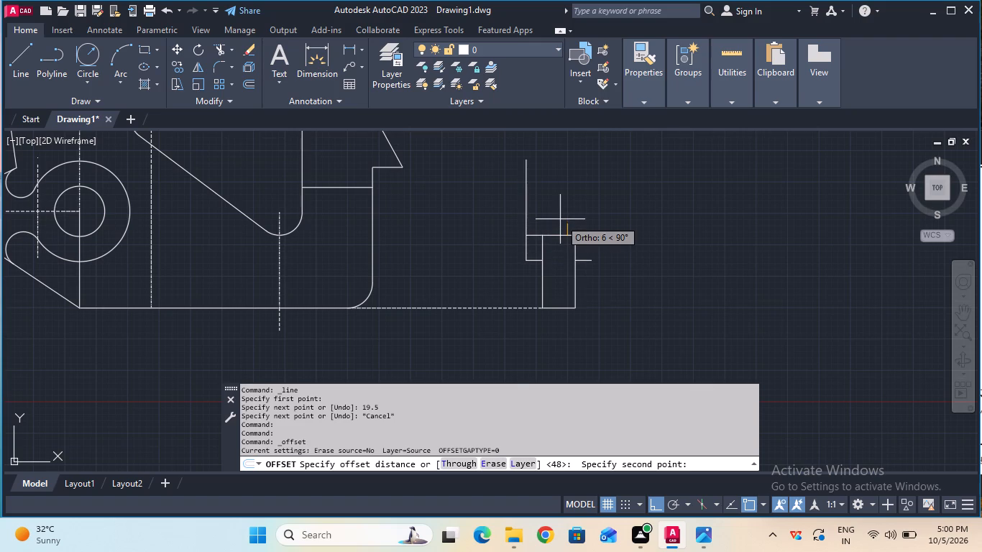
pyautogui.write('20')
pyautogui.press('Return')
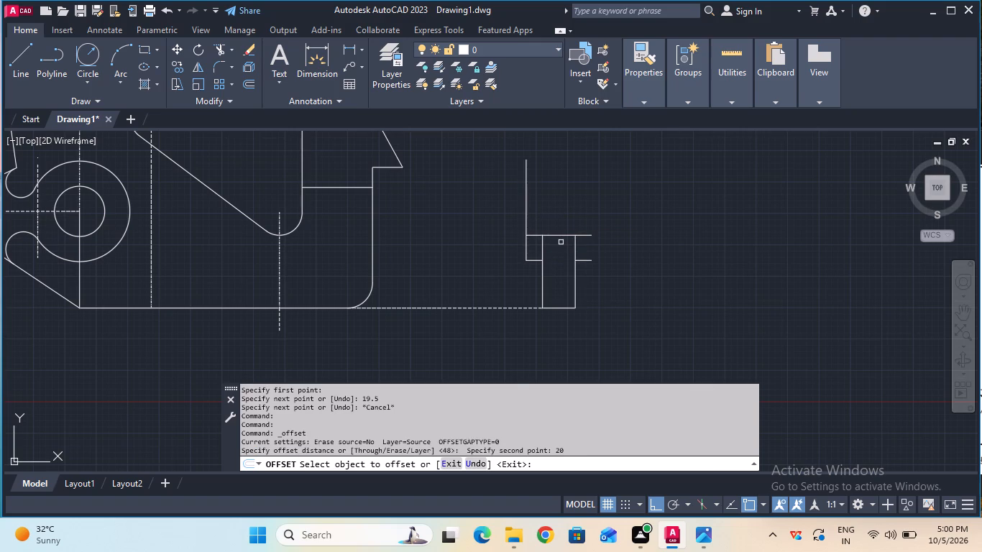
pyautogui.click(561, 236)
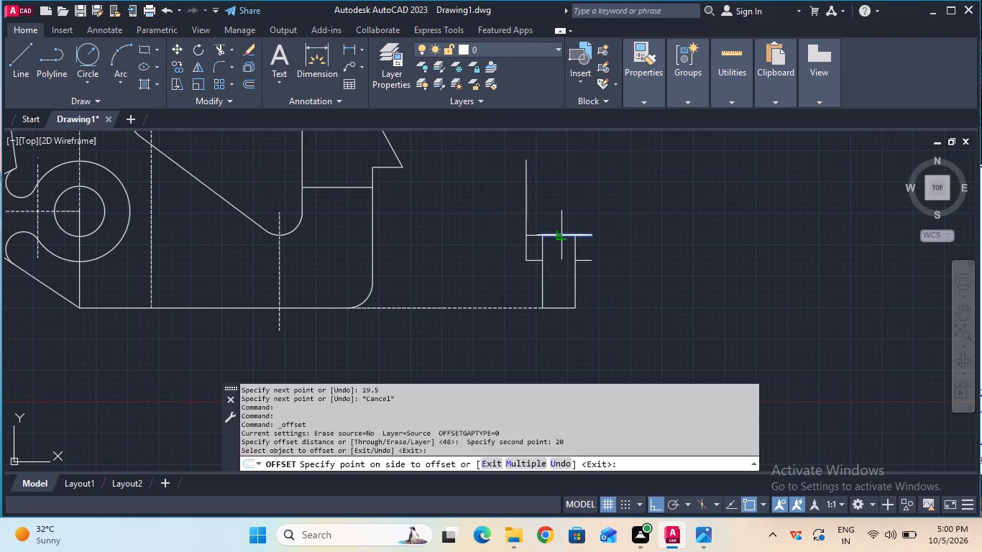
pyautogui.click(562, 216)
pyautogui.press('Escape')
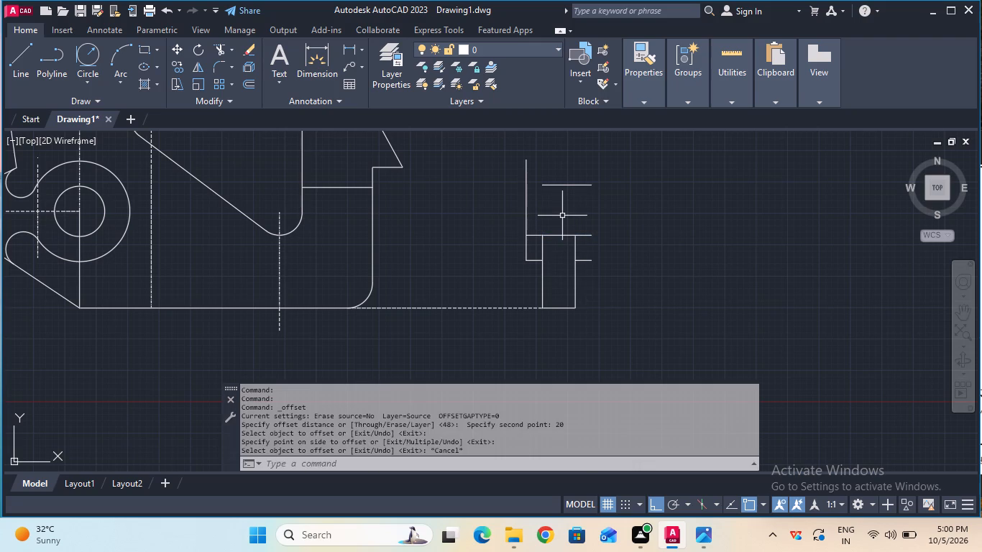
# Extend the upper offset line to meet the 40-unit vertical line.
pyautogui.click(229, 44)
pyautogui.click(245, 93)
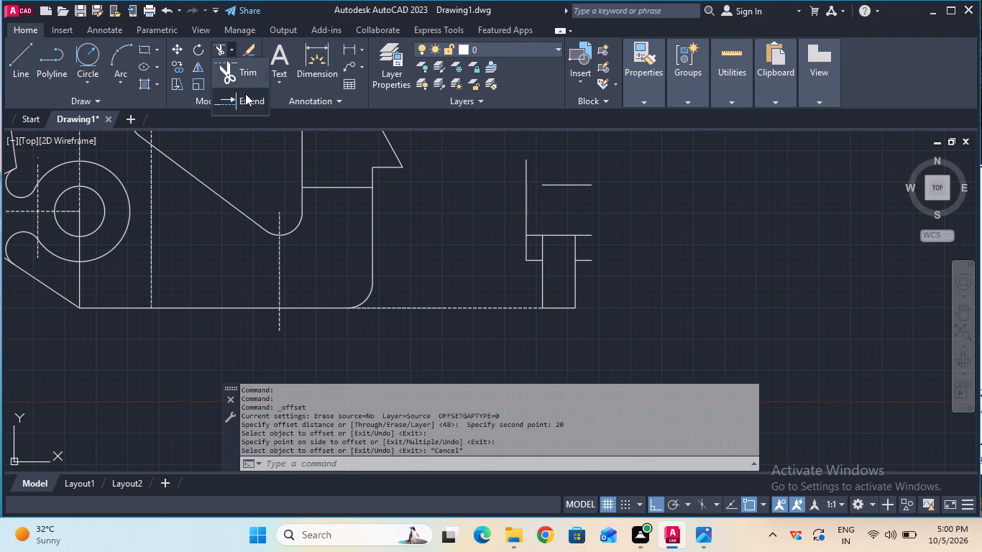
pyautogui.click(554, 186)
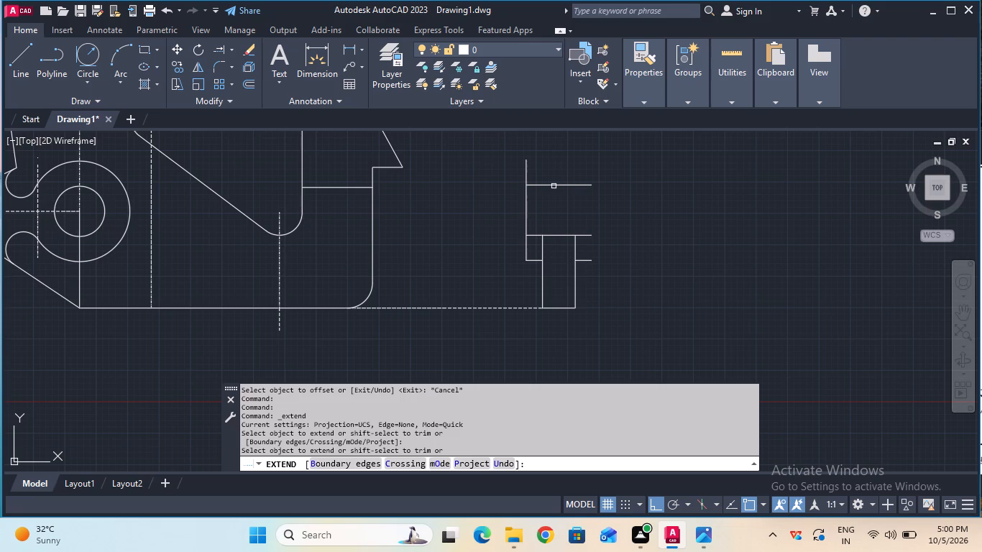
pyautogui.press('Escape')
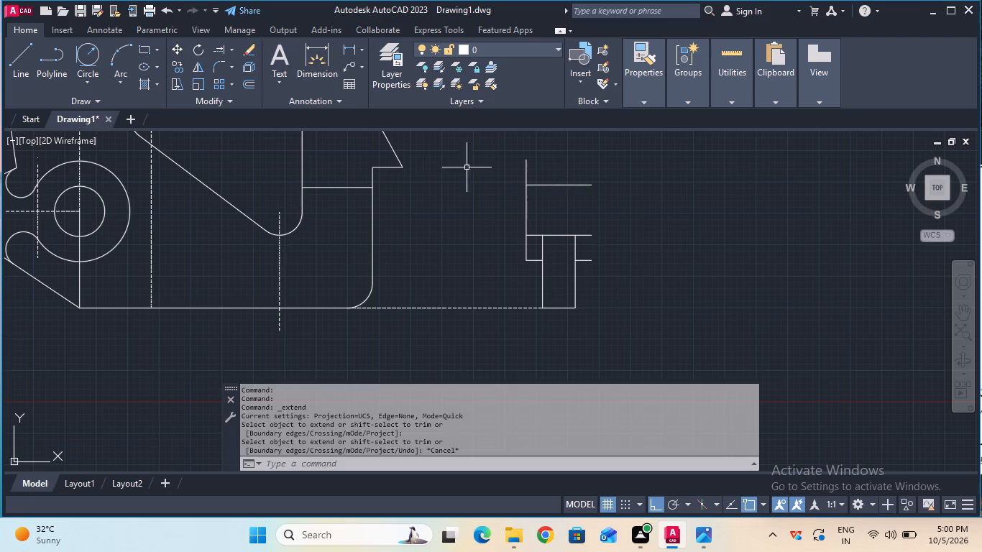
# Draw a 40-unit vertical line upward from the right stub's outer end, continuing horizontally to the top of the left 40-unit wall.
pyautogui.click(24, 71)
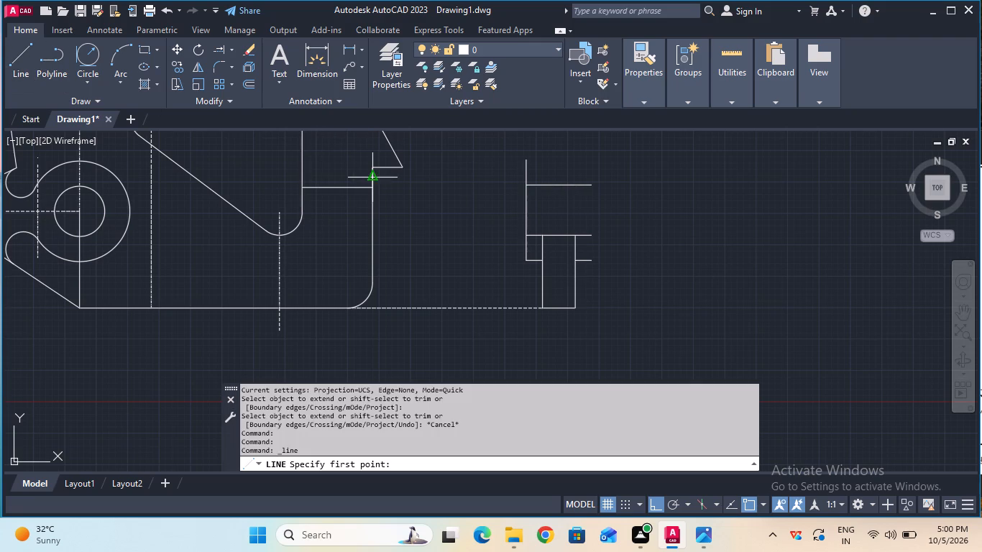
pyautogui.click(591, 262)
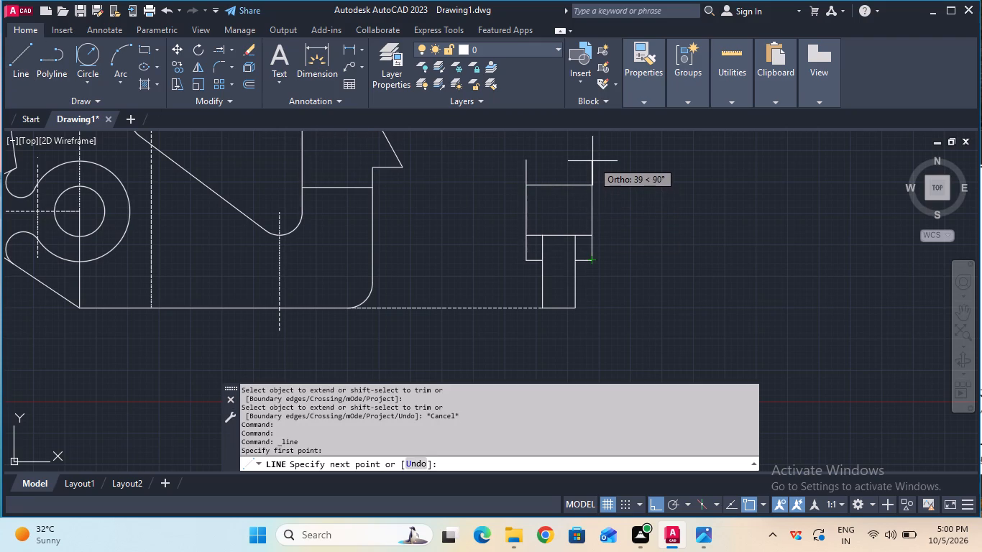
pyautogui.write('40')
pyautogui.press('Return')
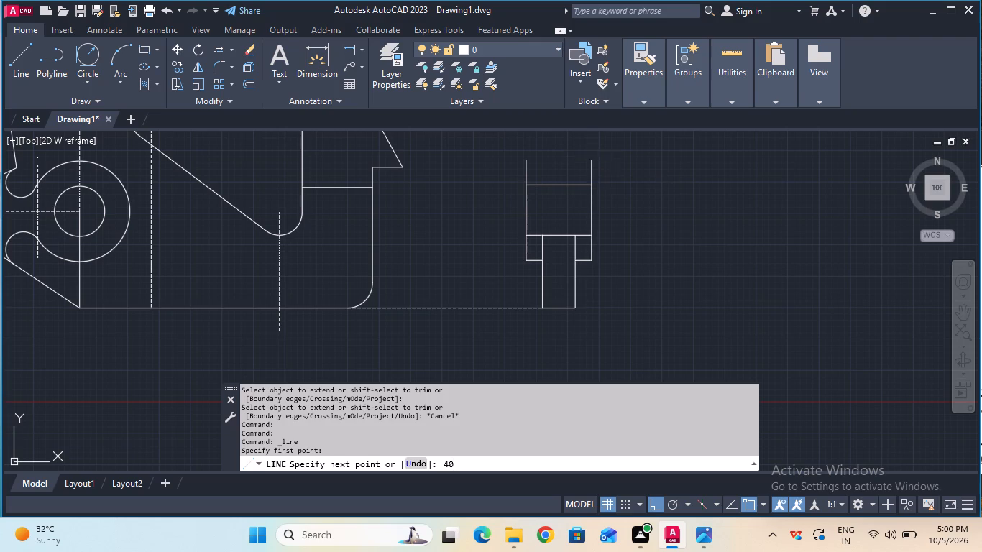
pyautogui.click(529, 165)
pyautogui.press('Escape')
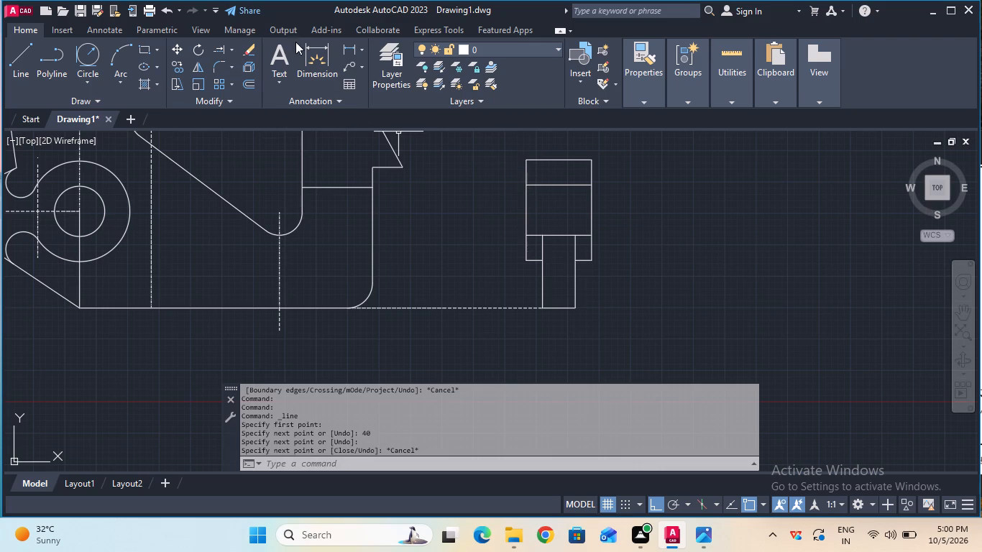
# Trim away the top horizontal line joining the two 40-unit walls of the side view.
pyautogui.click(234, 52)
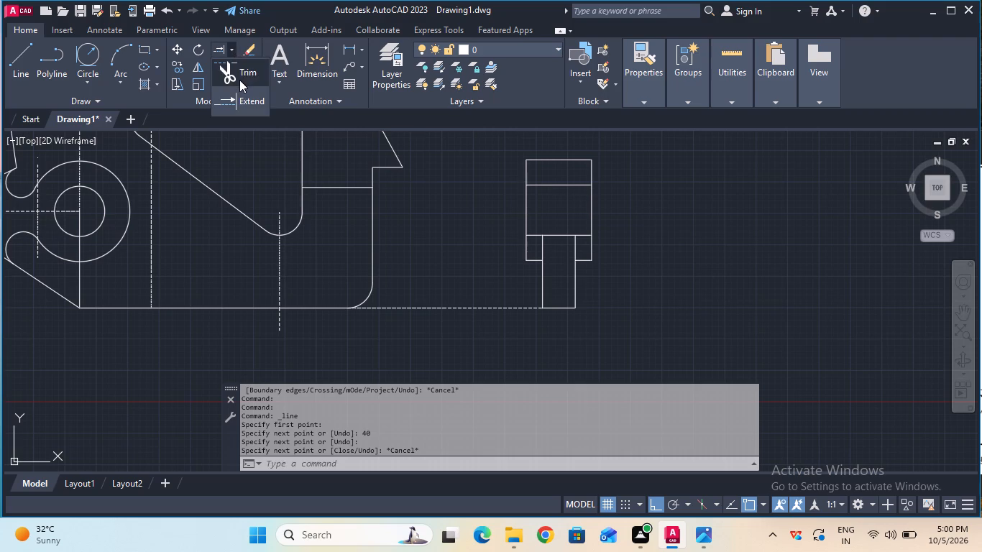
pyautogui.click(239, 80)
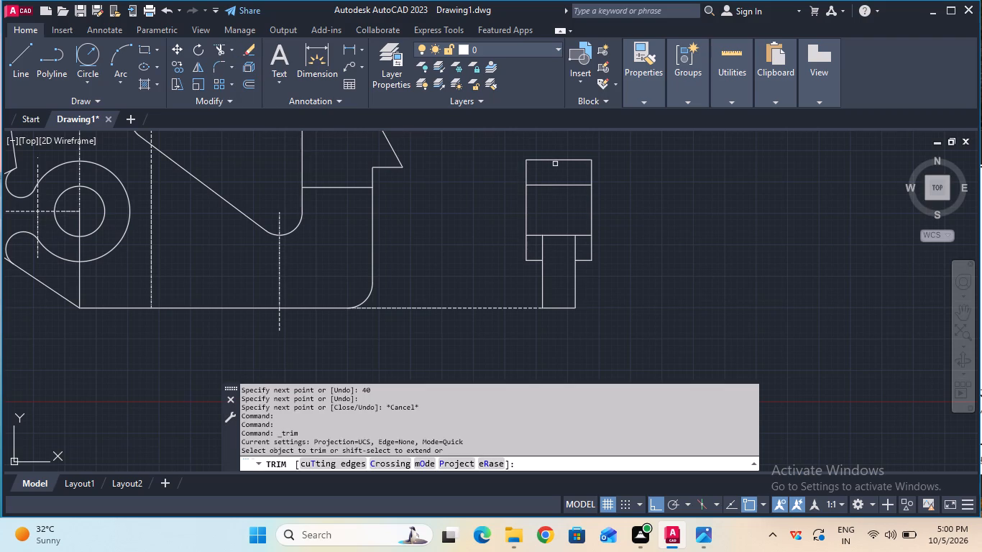
pyautogui.click(559, 160)
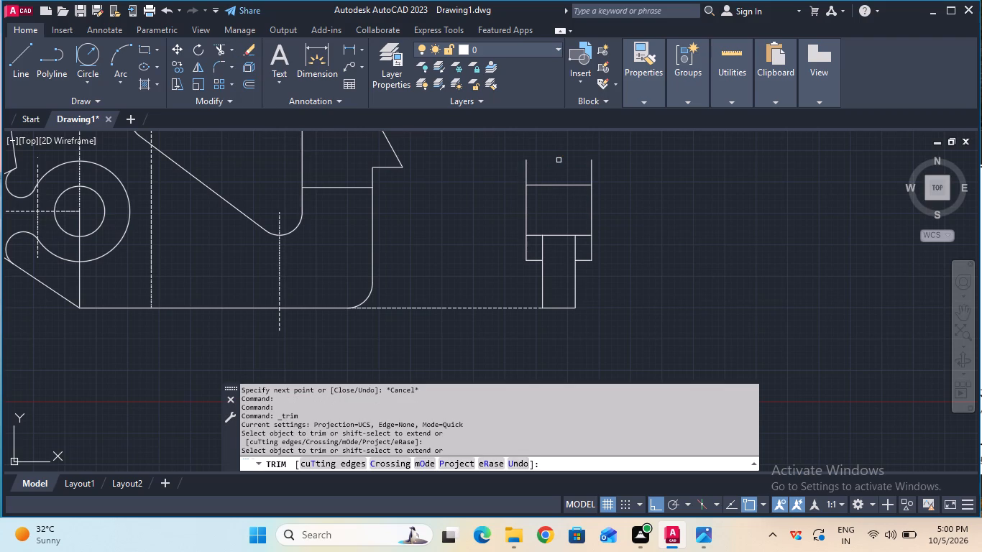
pyautogui.press('Escape')
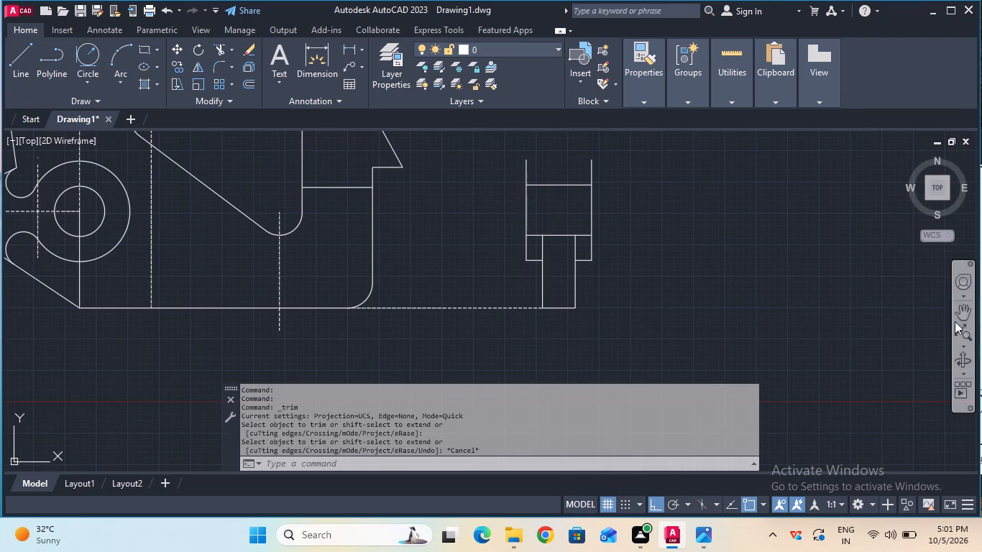
# Draw two vertical lines continuing the base's 29-unit verticals from the lower horizontal up to the line offset 20 units above.
pyautogui.click(958, 320)
pyautogui.moveTo(801, 282); pyautogui.dragTo(832, 374)
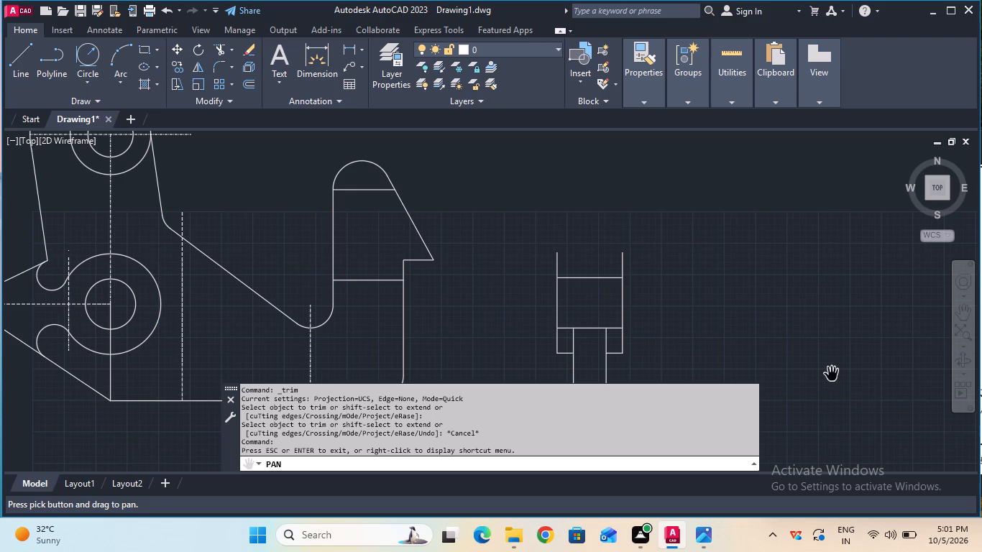
pyautogui.press('Escape')
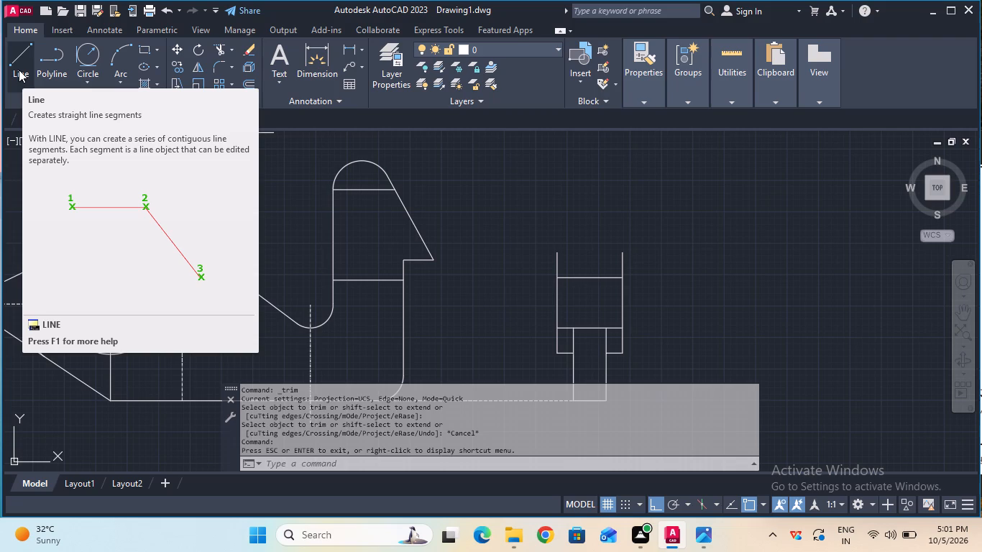
pyautogui.click(19, 70)
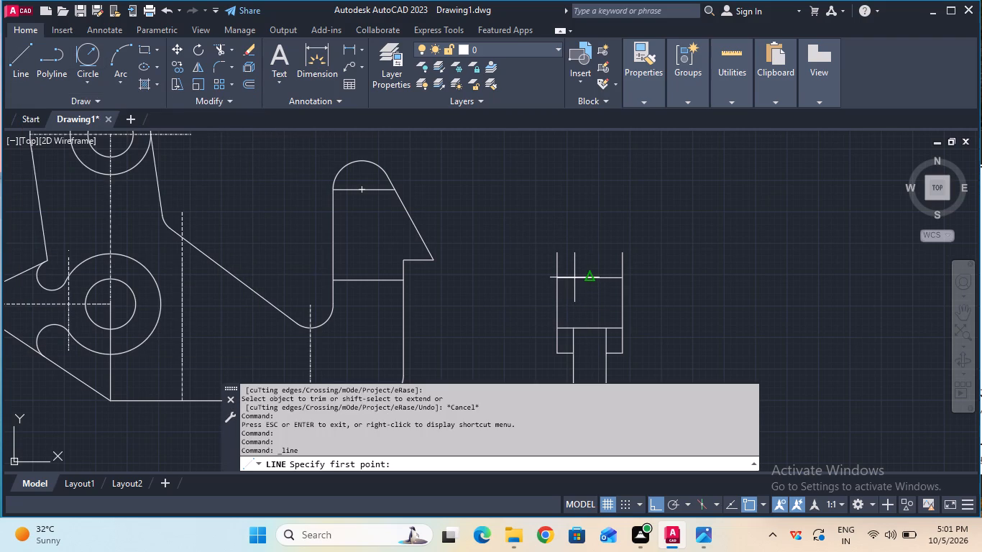
pyautogui.press('Escape')
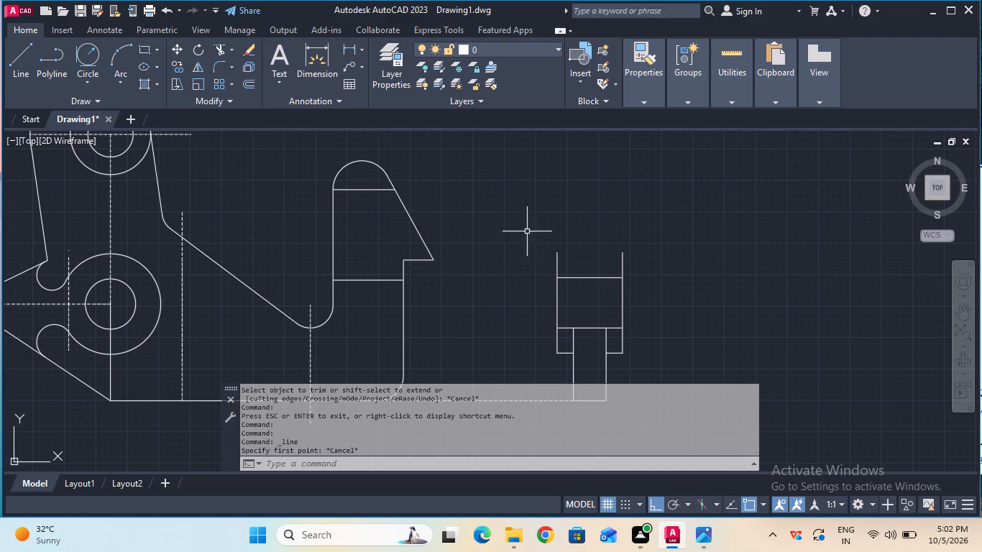
pyautogui.click(29, 72)
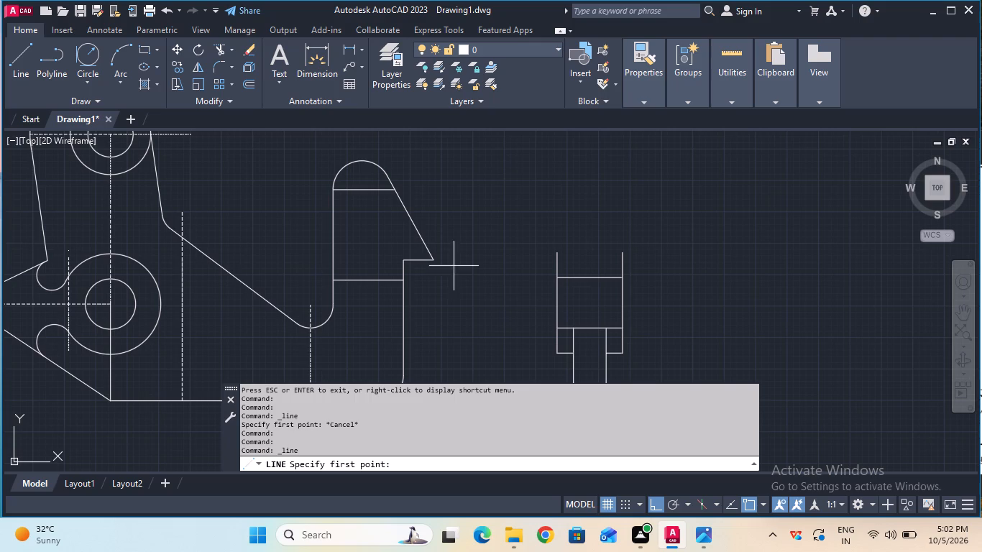
pyautogui.press('Escape')
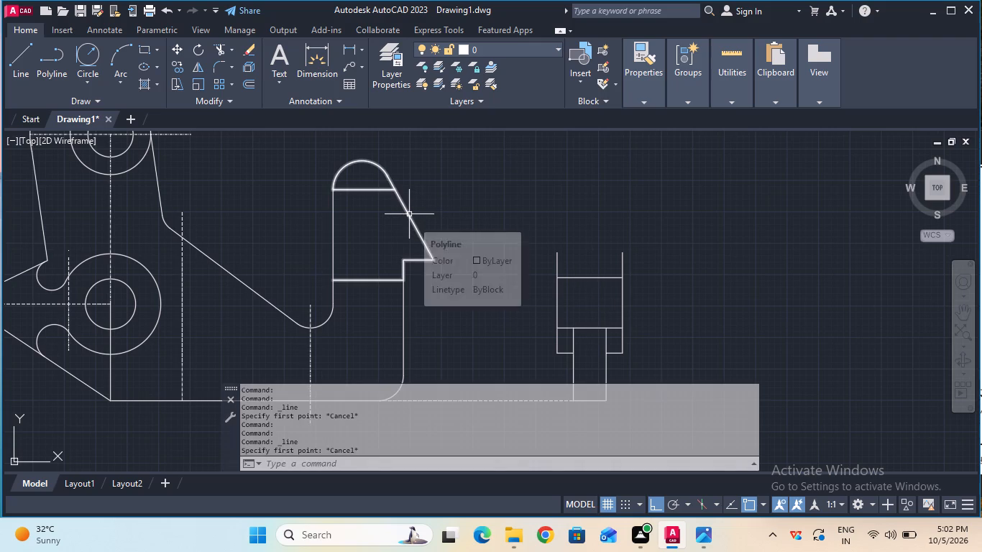
pyautogui.click(25, 68)
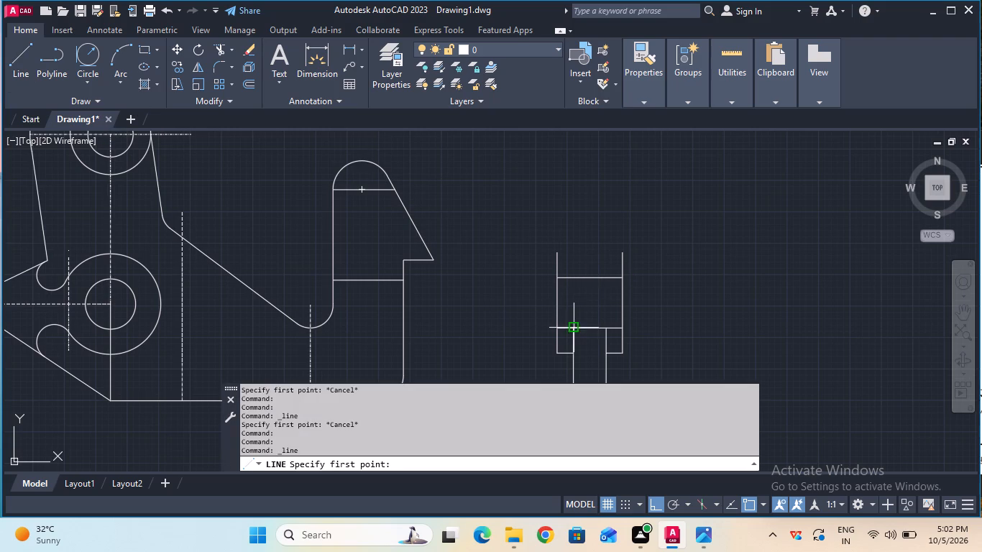
pyautogui.click(573, 325)
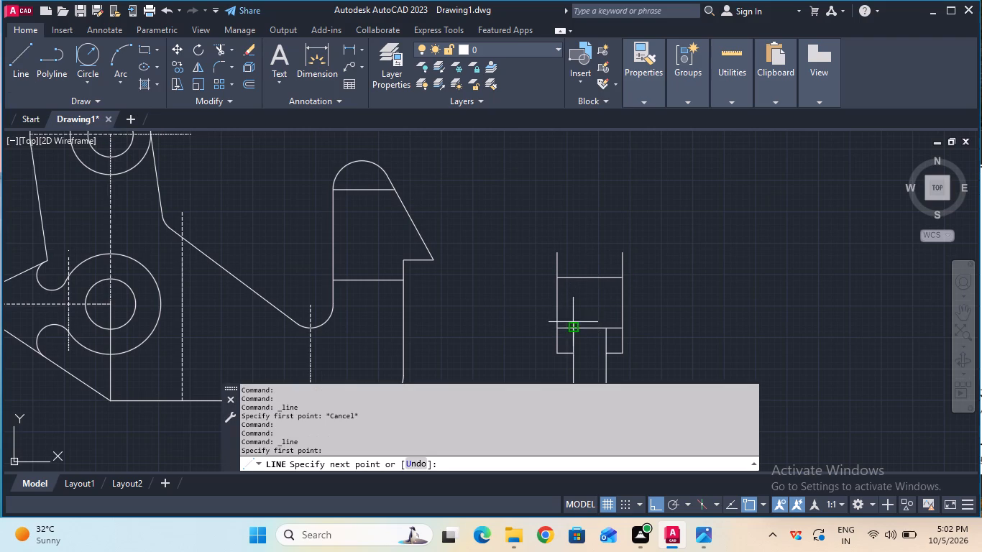
pyautogui.click(575, 280)
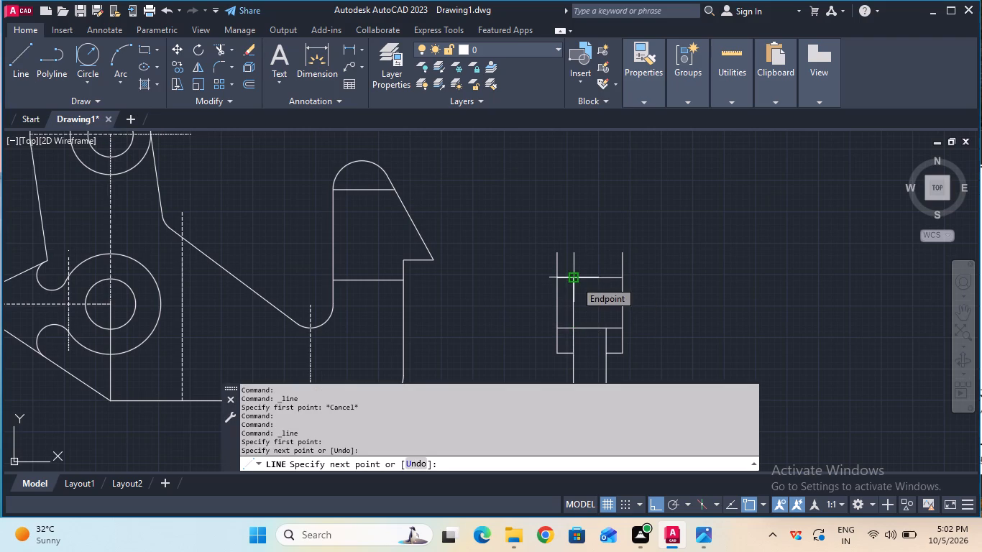
pyautogui.press('Escape')
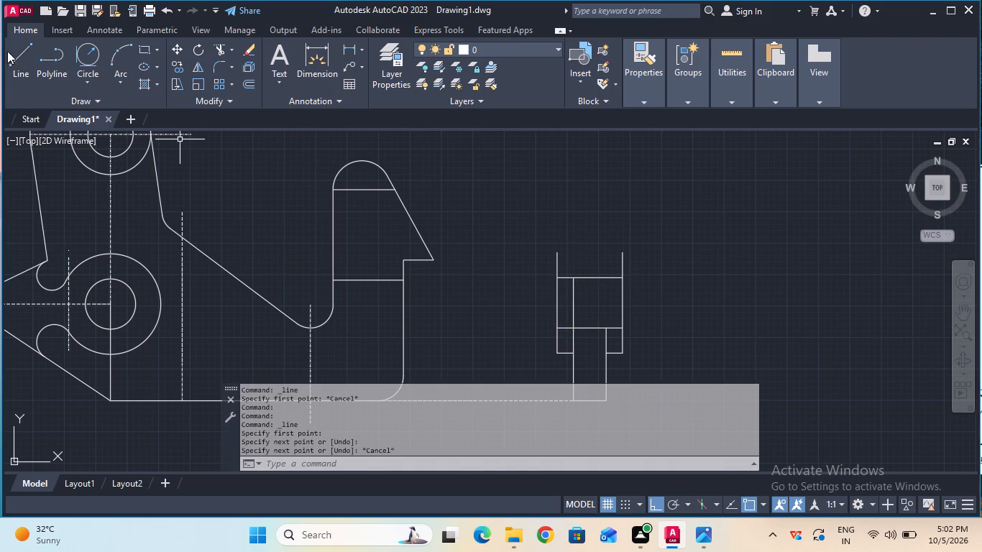
pyautogui.click(10, 52)
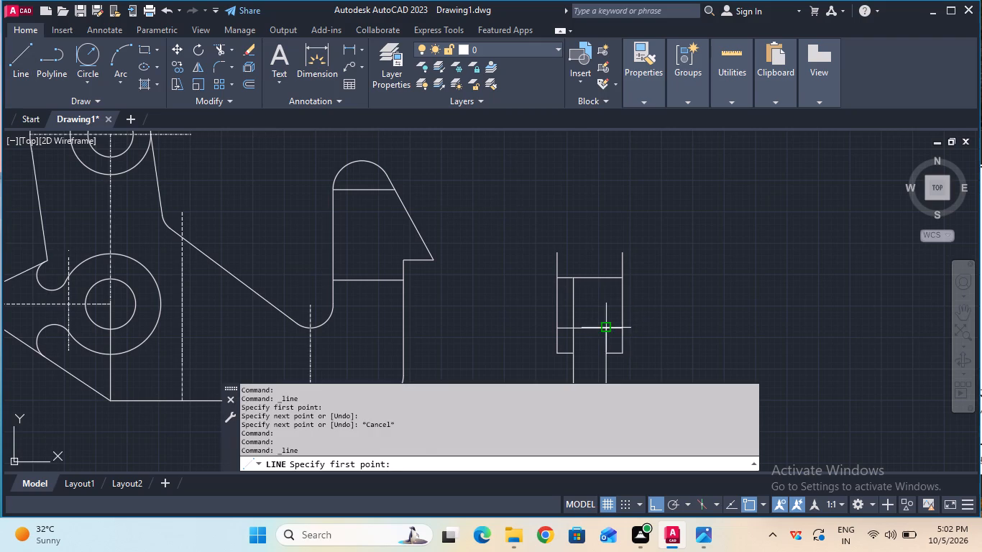
pyautogui.click(602, 326)
pyautogui.click(602, 281)
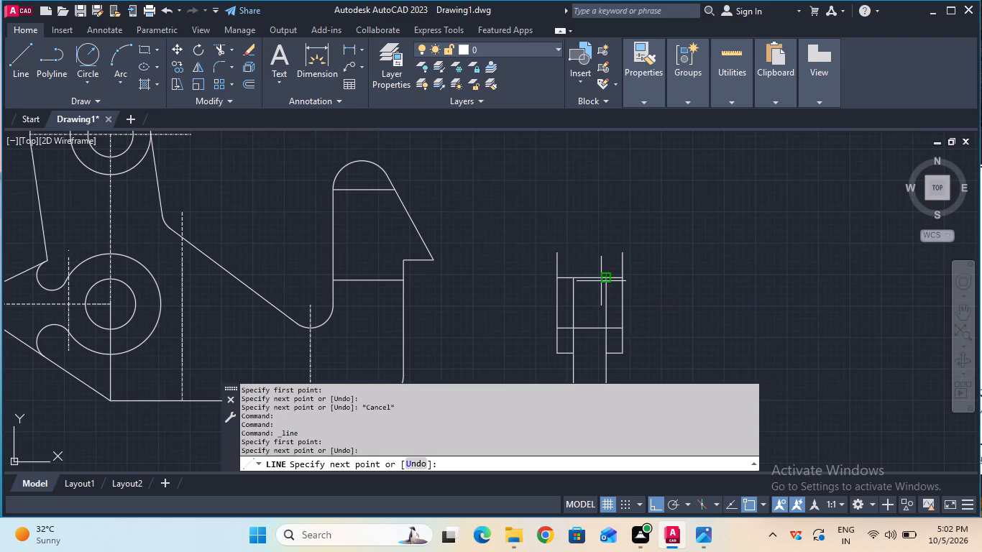
pyautogui.press('Escape')
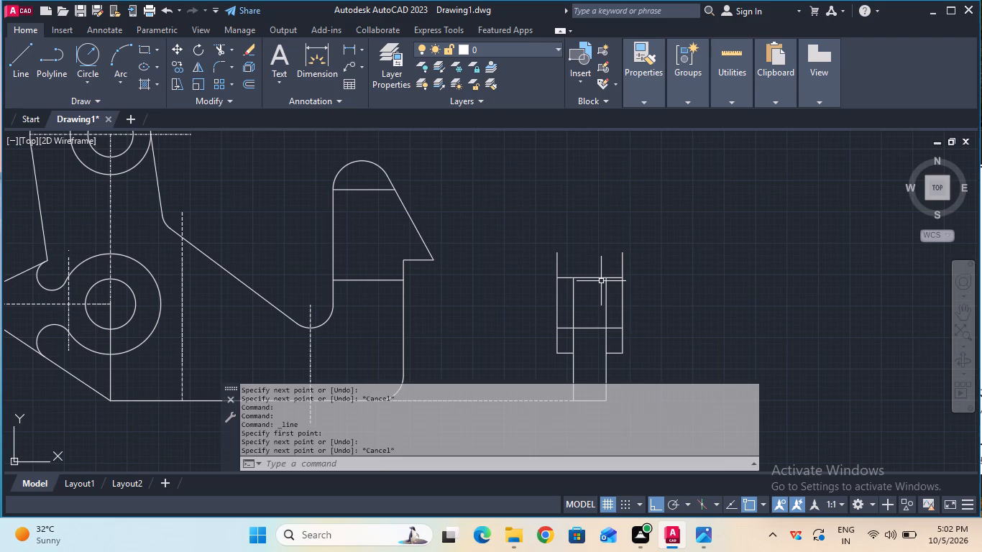
# Draw two vertical lines about 39 units long upward from the offset horizontal, aligned with the base's left and right verticals.
pyautogui.click(16, 51)
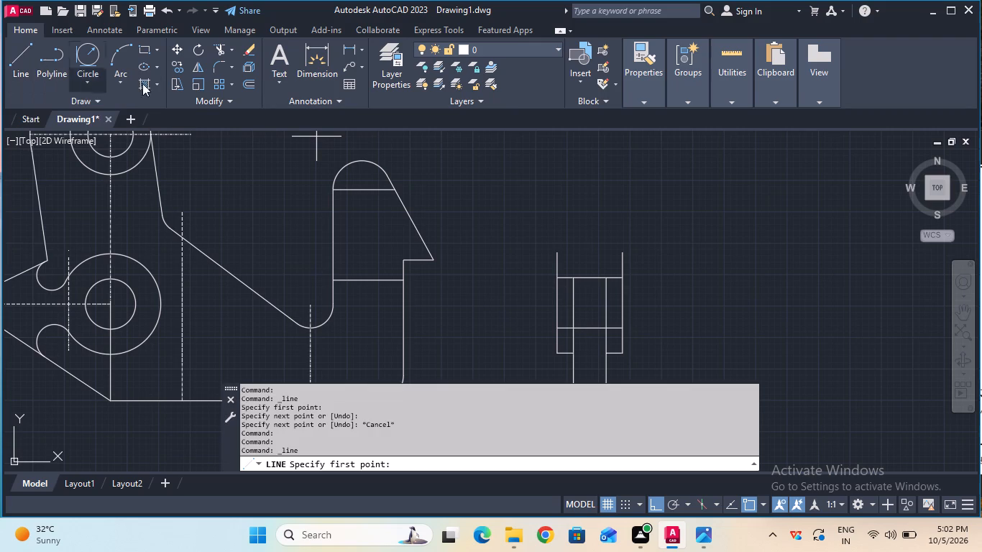
pyautogui.click(577, 276)
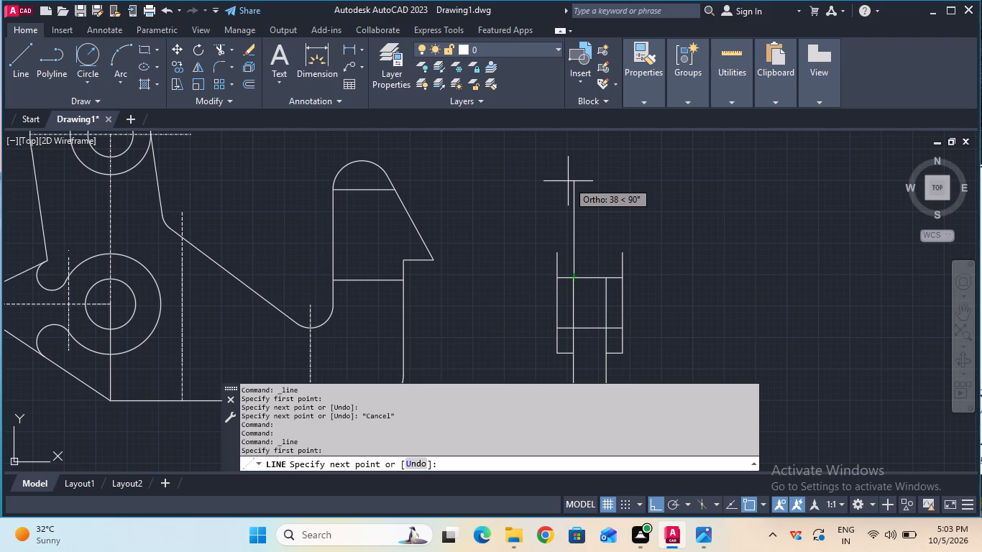
pyautogui.press('3')
pyautogui.press('BackSpace')
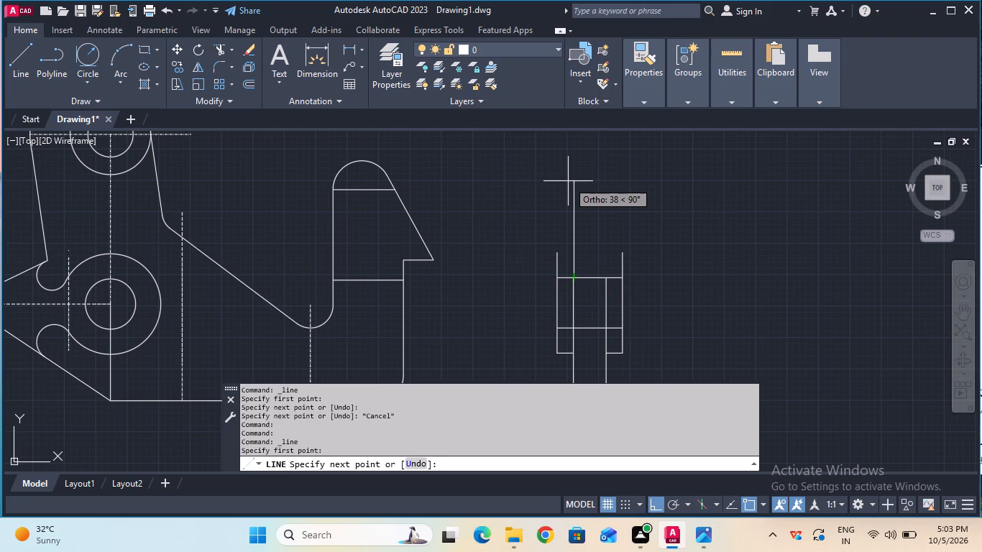
pyautogui.click(569, 178)
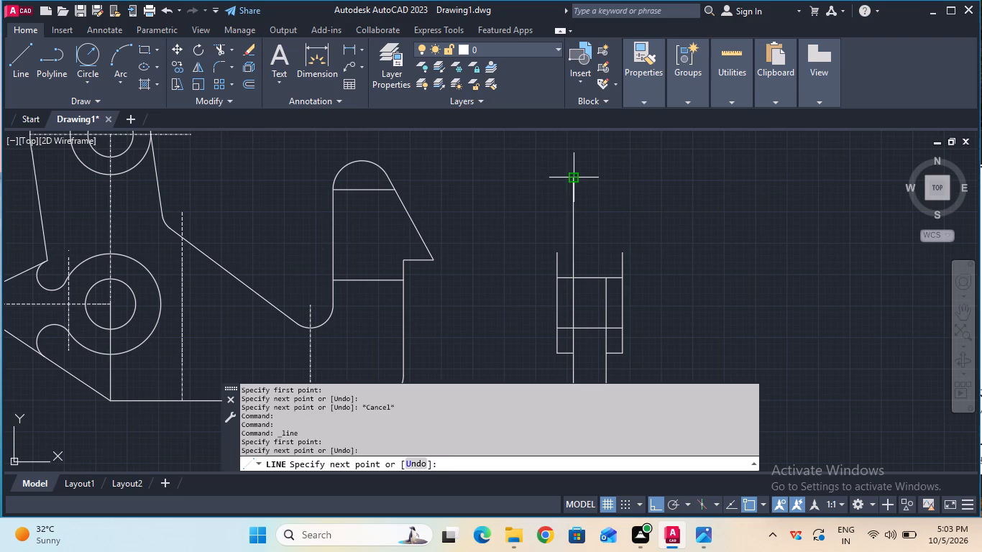
pyautogui.press('Escape')
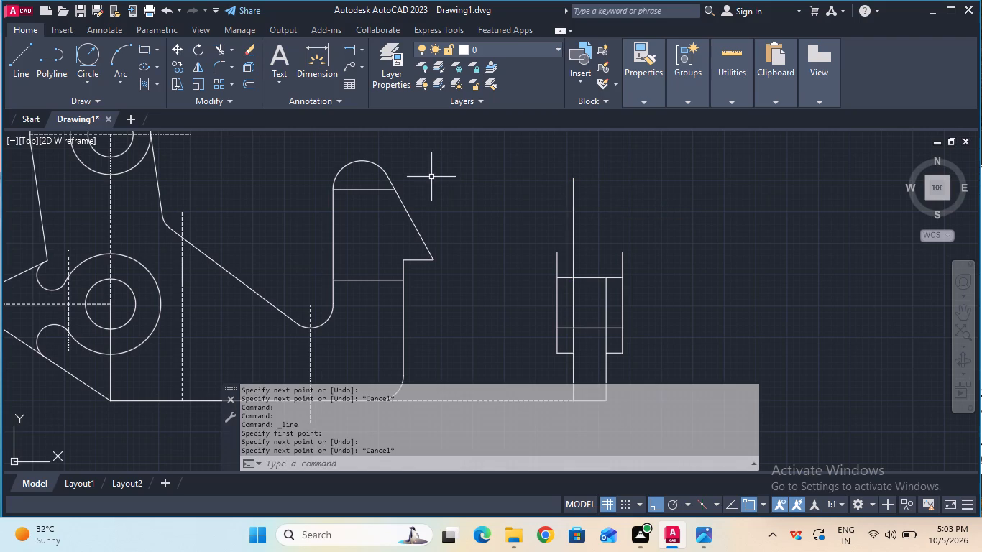
pyautogui.click(10, 63)
pyautogui.click(607, 278)
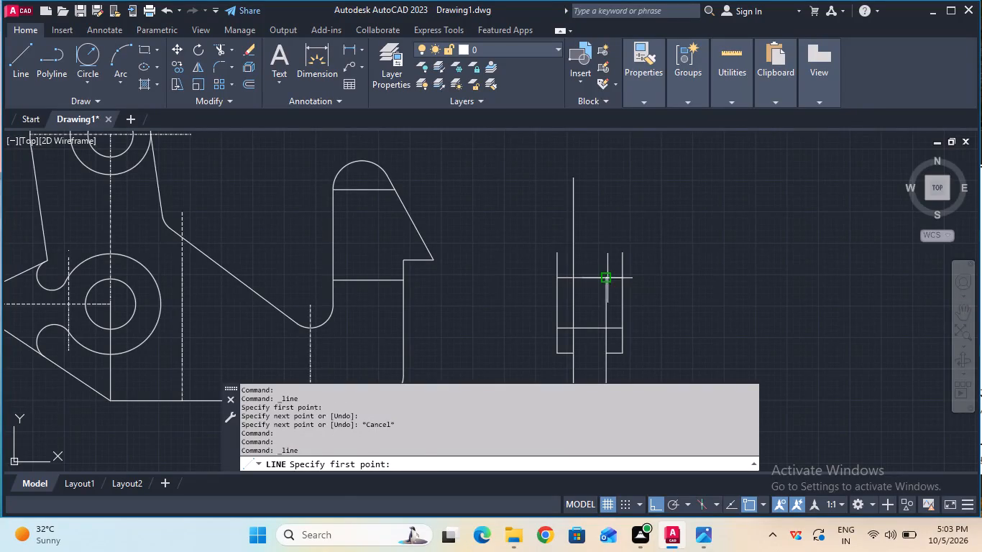
pyautogui.click(602, 178)
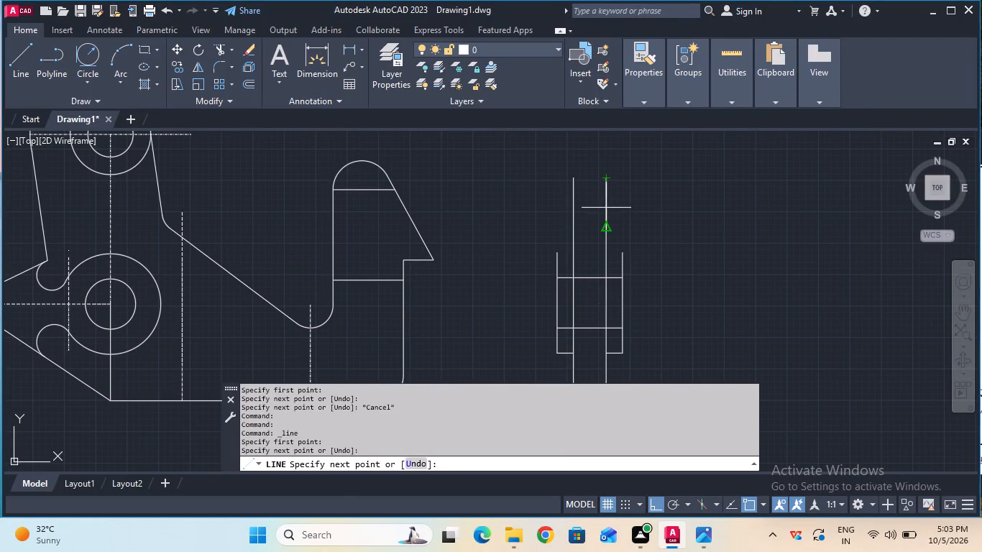
pyautogui.press('Escape')
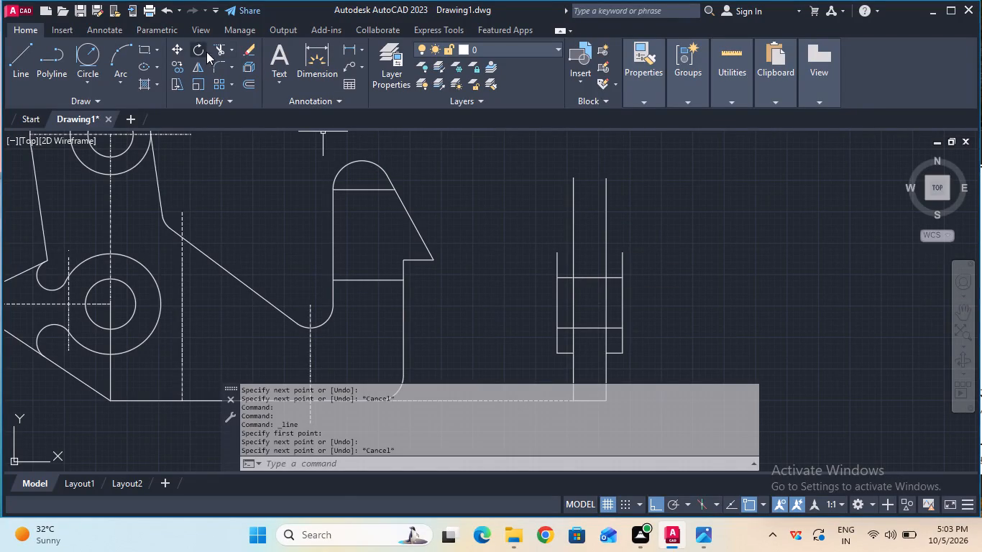
# Trim away the two inner vertical segments between the lower horizontal and the offset horizontal of the side view.
pyautogui.click(214, 49)
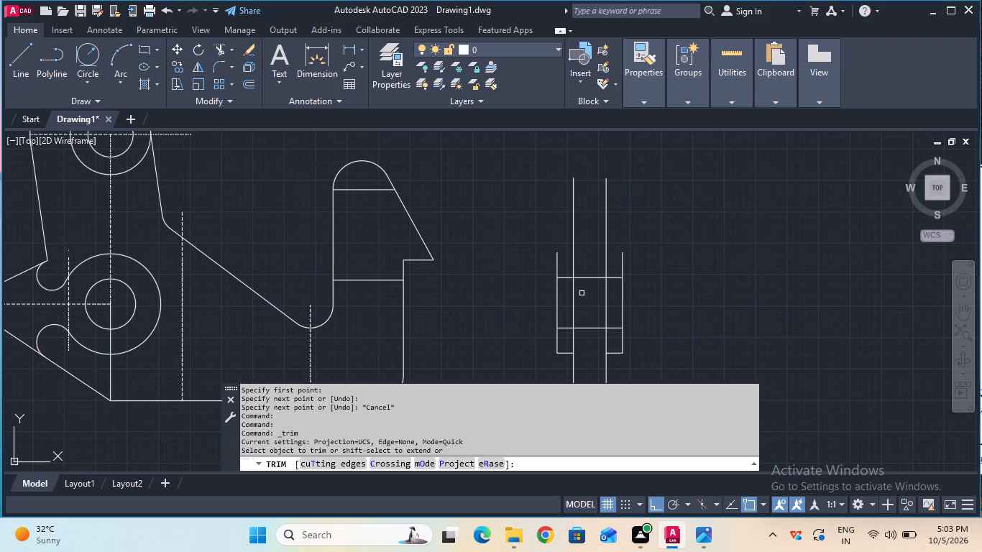
pyautogui.click(573, 301)
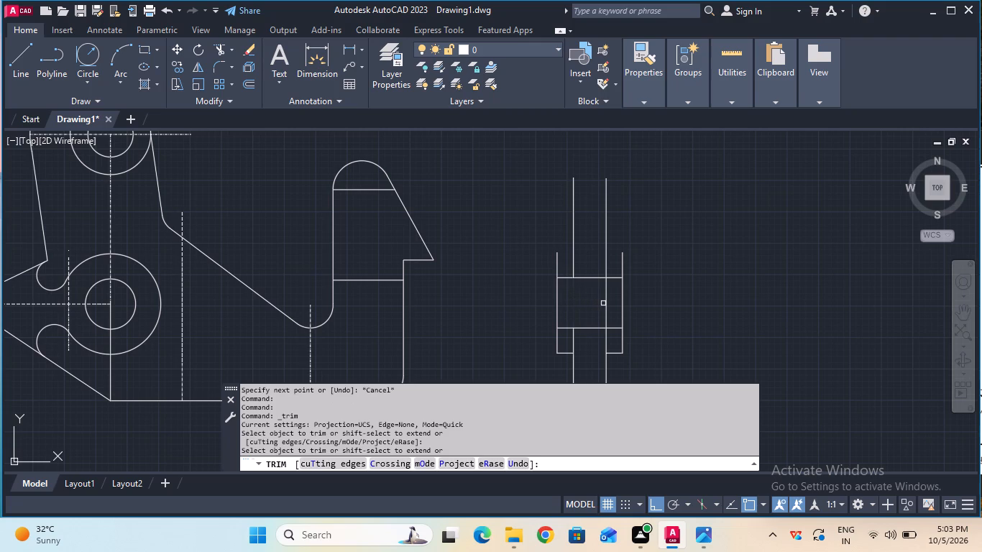
pyautogui.click(603, 303)
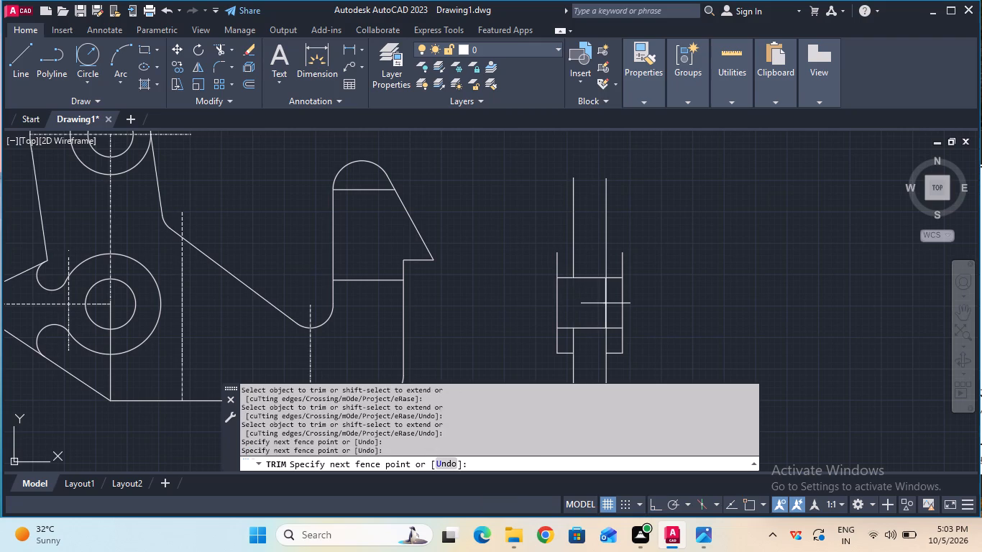
pyautogui.click(608, 303)
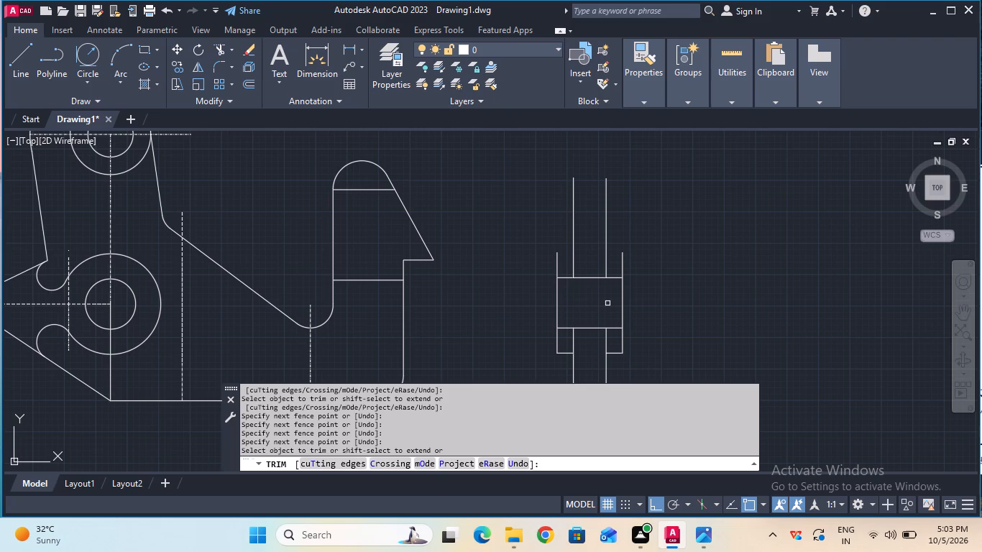
# Draw two short horizontal lines joining the tops of the side view's outer walls to the central stem's verticals.
pyautogui.press('Escape')
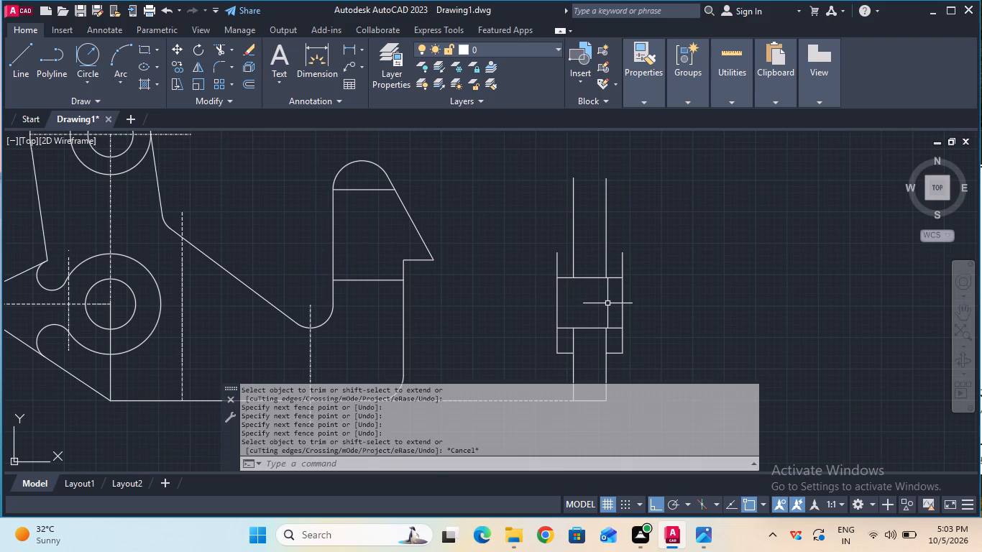
pyautogui.click(29, 64)
pyautogui.click(552, 254)
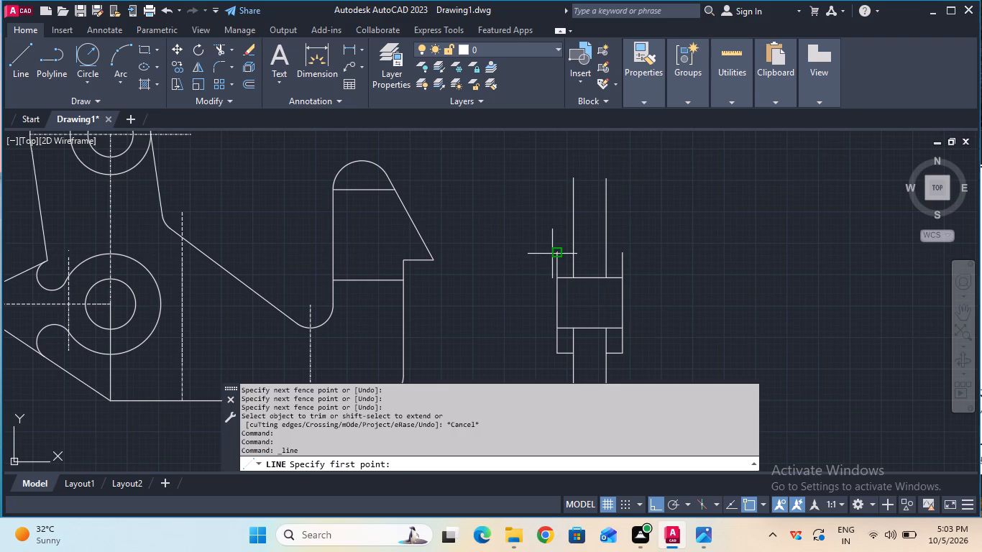
pyautogui.click(572, 252)
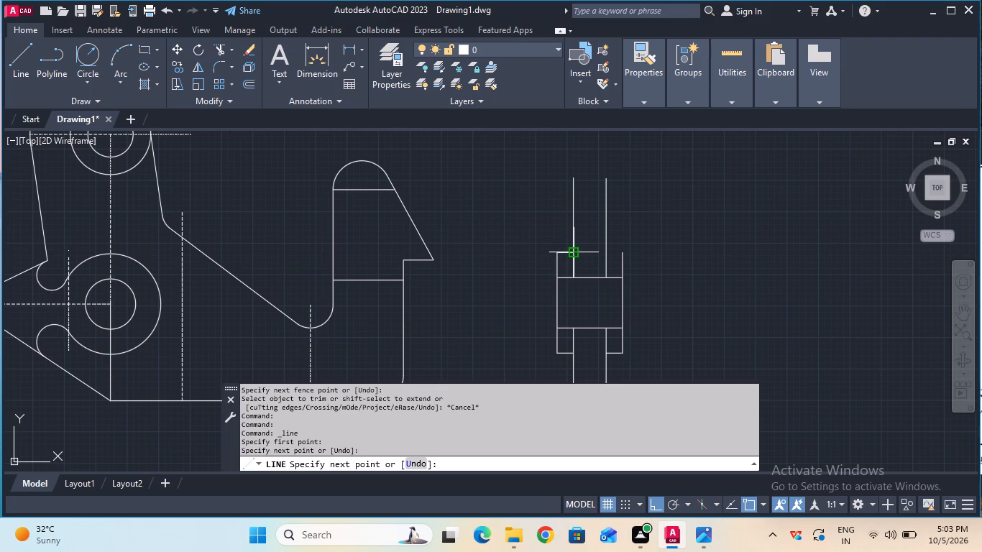
pyautogui.press('Escape')
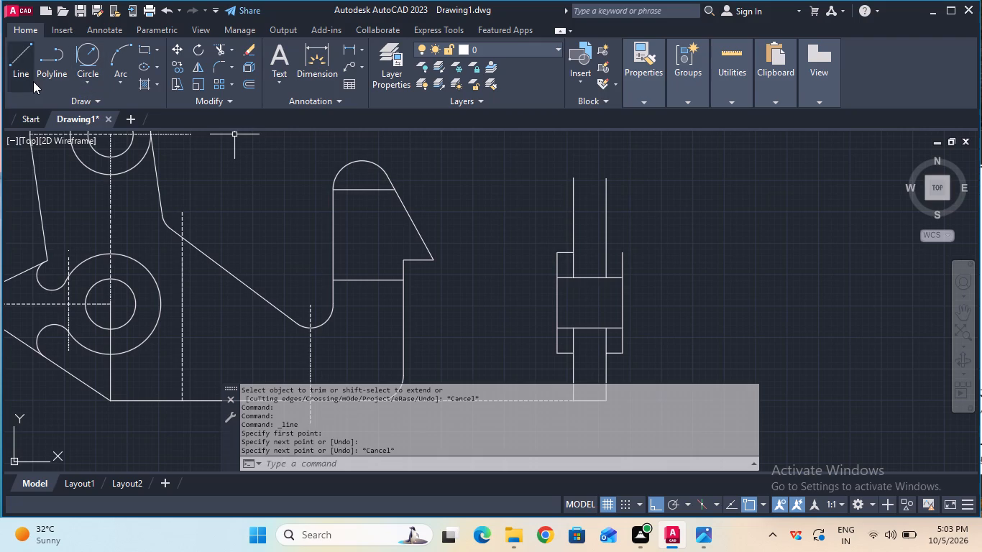
pyautogui.click(33, 81)
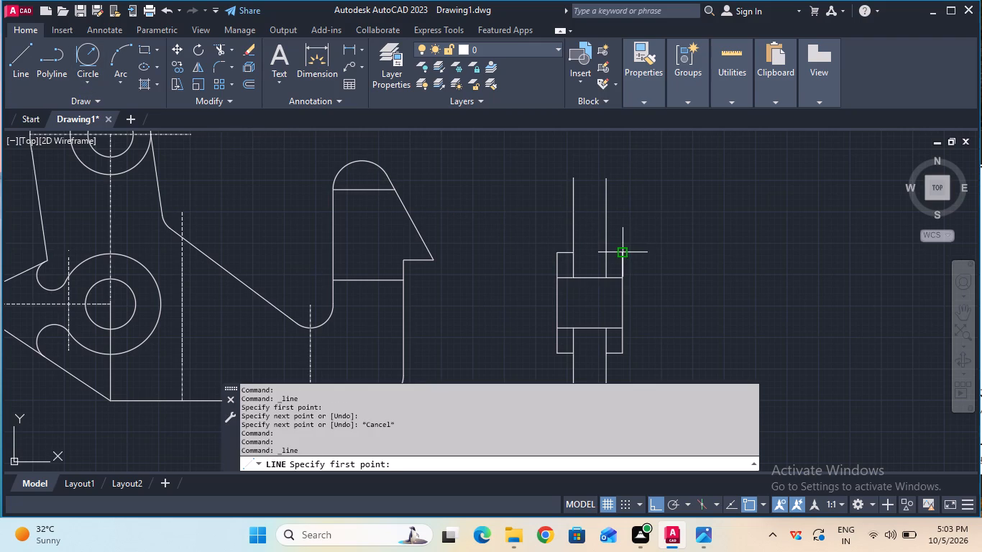
pyautogui.click(624, 251)
pyautogui.click(602, 249)
pyautogui.press('Escape')
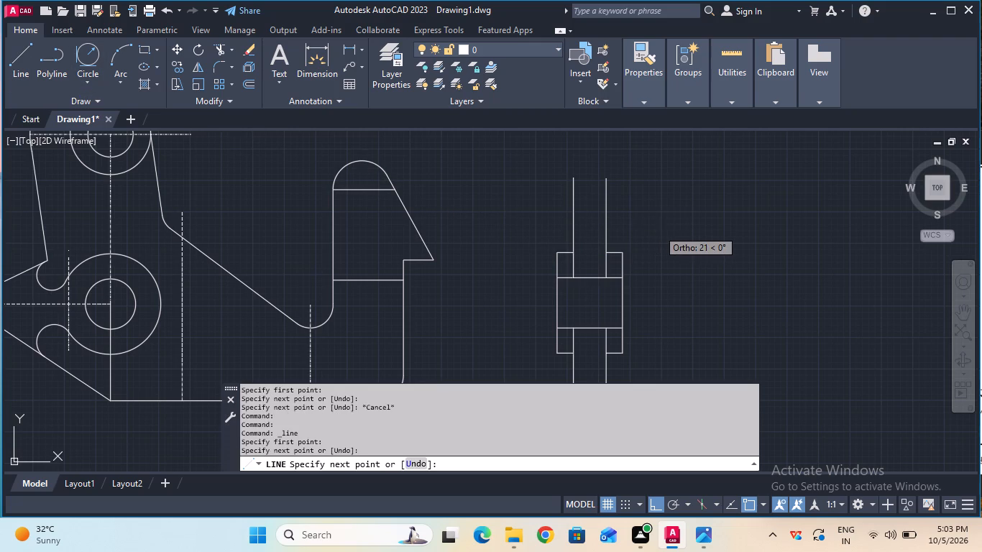
# Draw two 6.5-unit horizontal lines outward from the top ends of the side view's left and right stem verticals.
pyautogui.click(958, 320)
pyautogui.moveTo(770, 281); pyautogui.dragTo(767, 336)
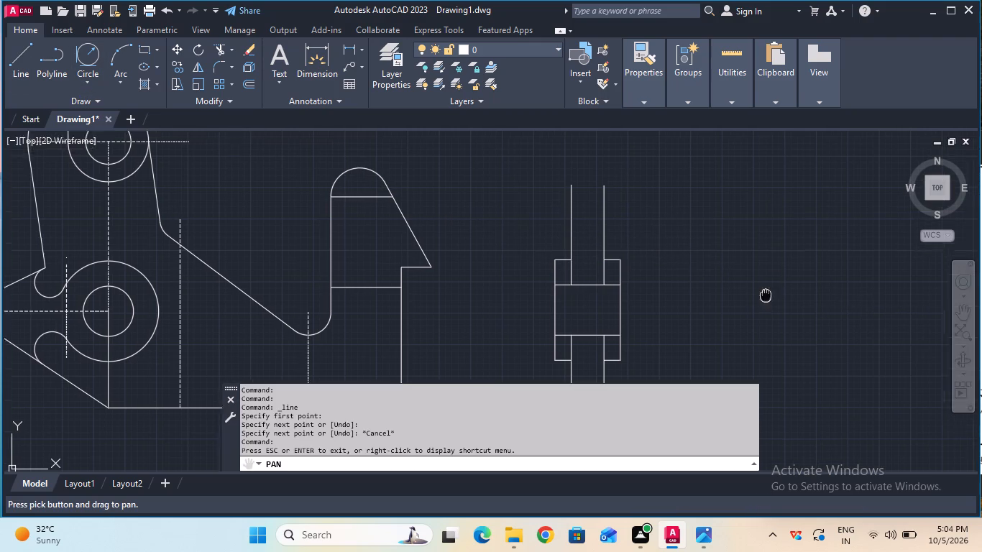
pyautogui.moveTo(767, 336); pyautogui.dragTo(788, 400)
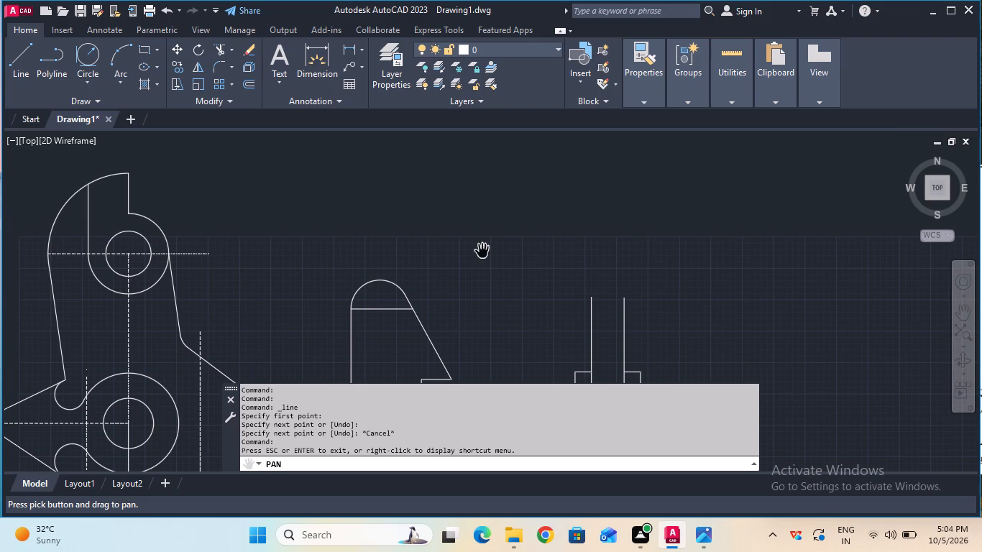
pyautogui.press('Escape')
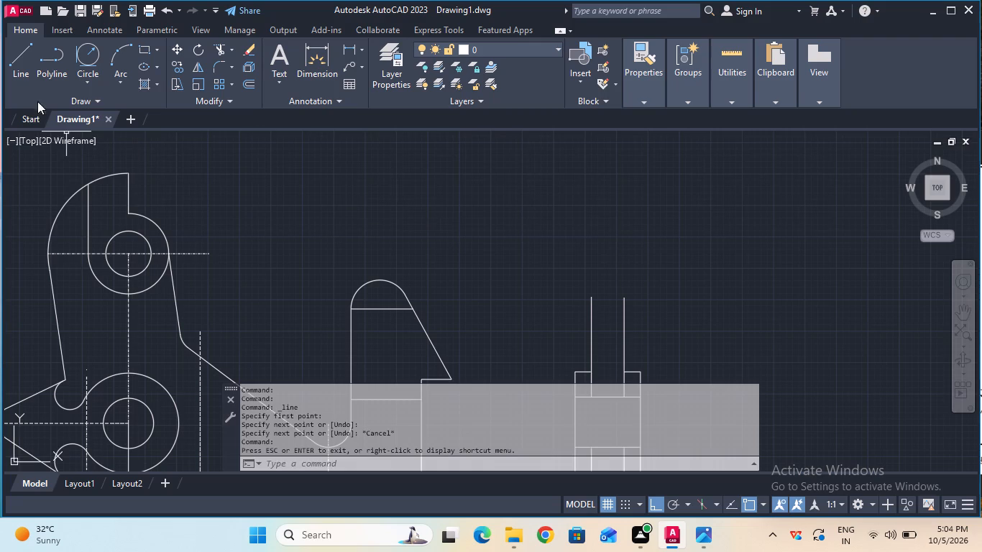
pyautogui.click(23, 76)
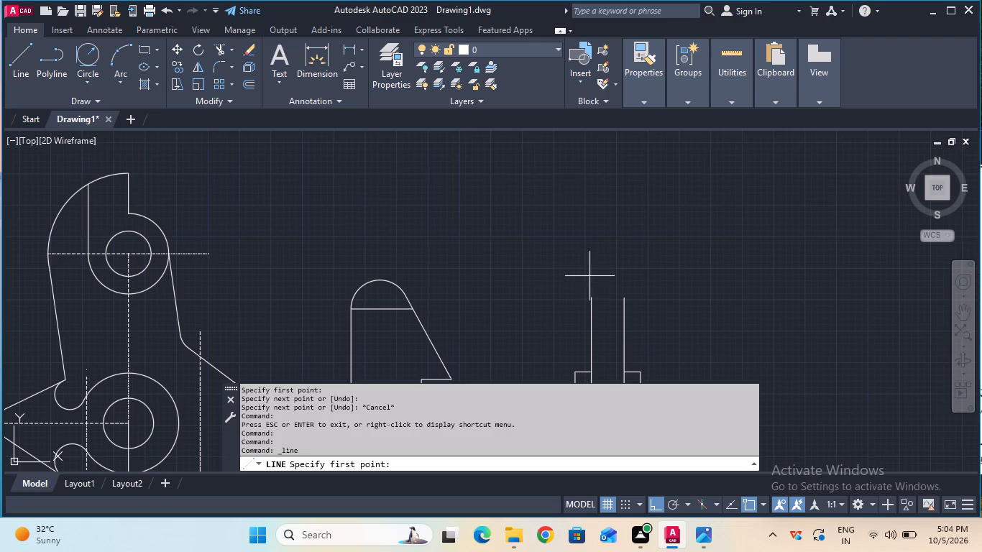
pyautogui.click(596, 296)
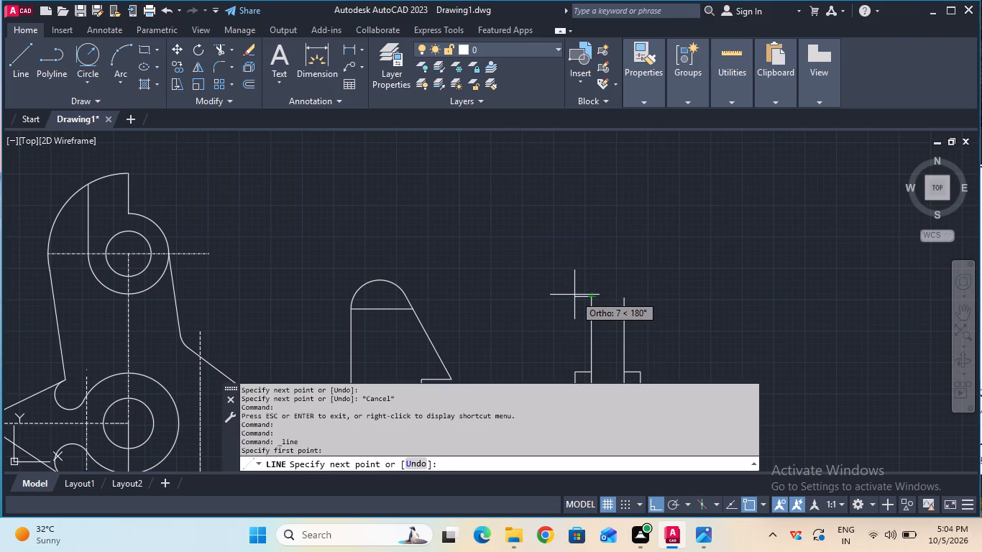
pyautogui.write('6.5')
pyautogui.press('Return')
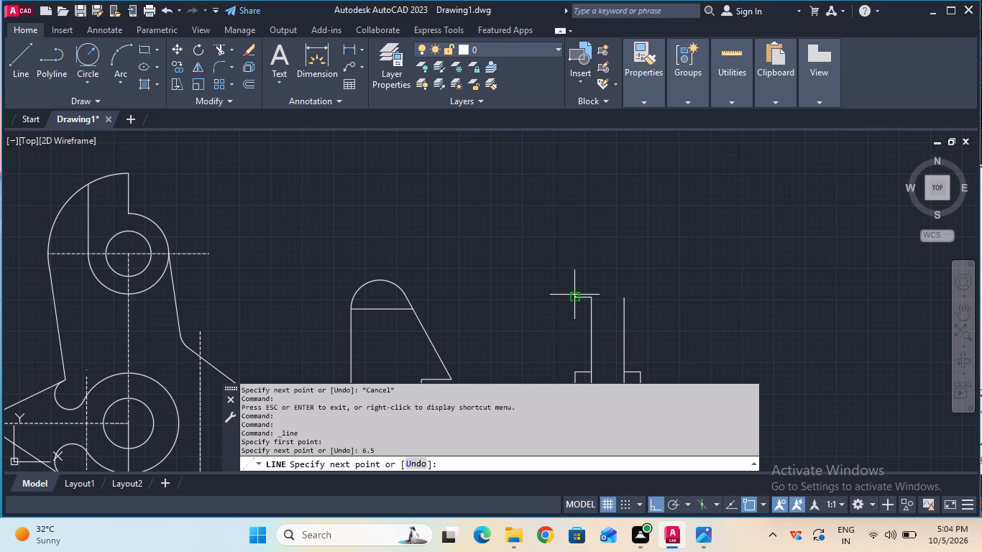
pyautogui.press('Escape')
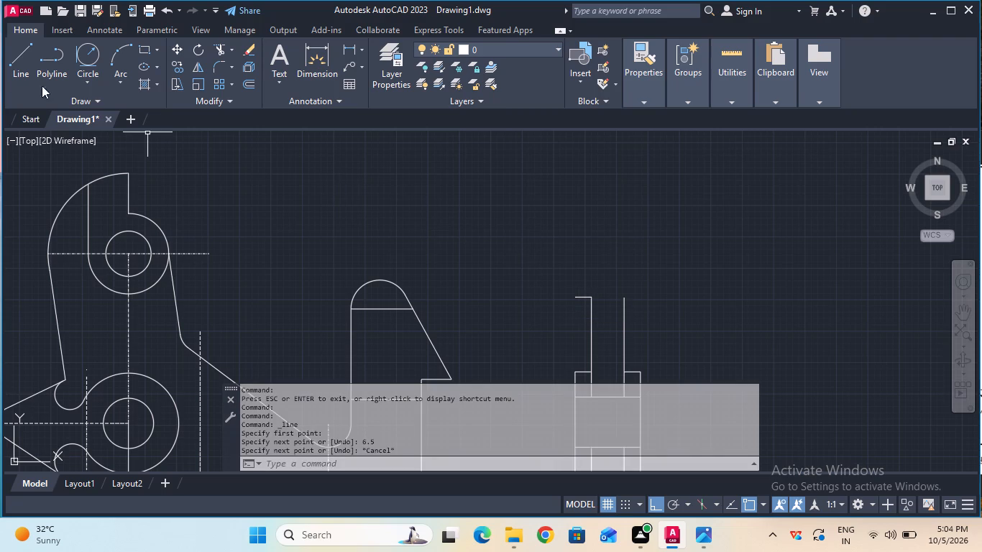
pyautogui.click(22, 70)
pyautogui.click(623, 295)
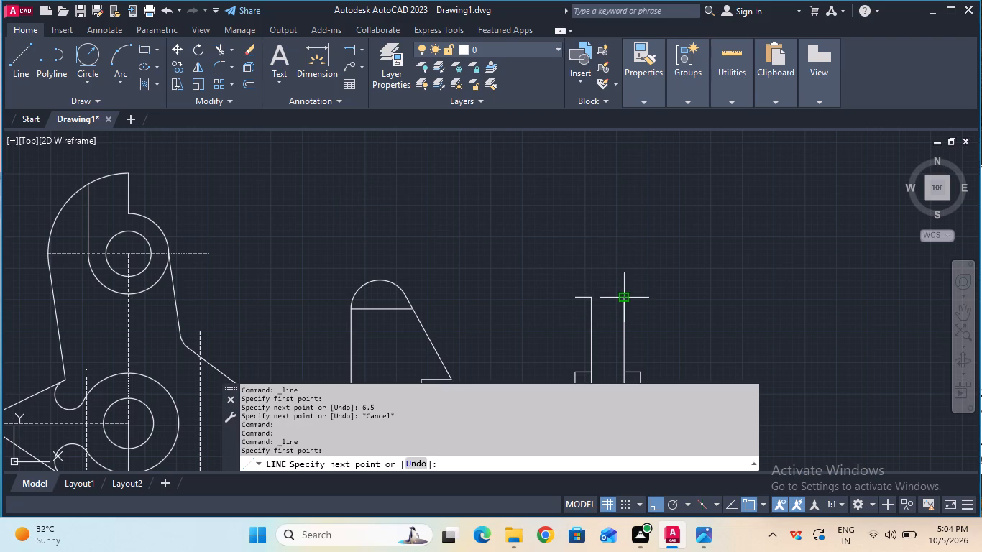
pyautogui.write('6.5')
pyautogui.press('Return')
pyautogui.press('Escape')
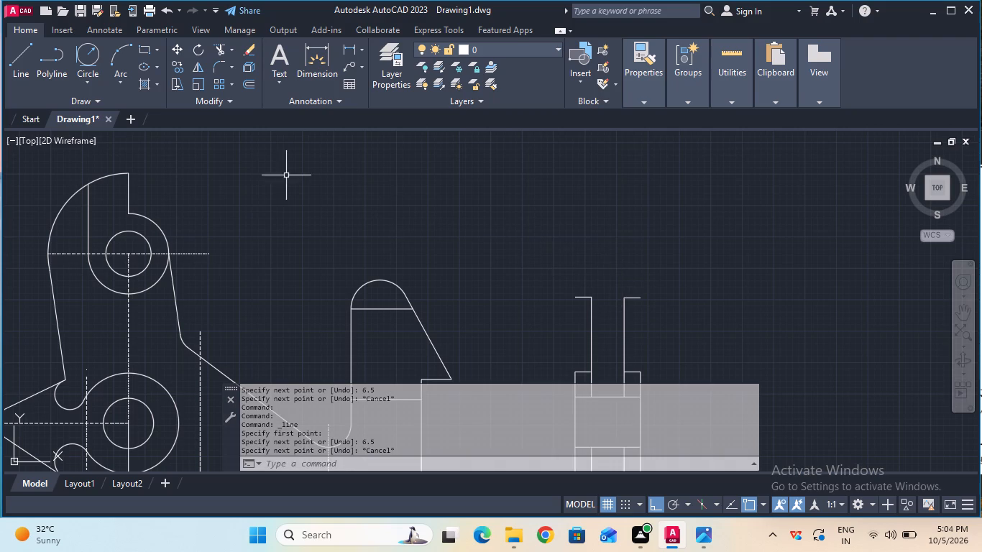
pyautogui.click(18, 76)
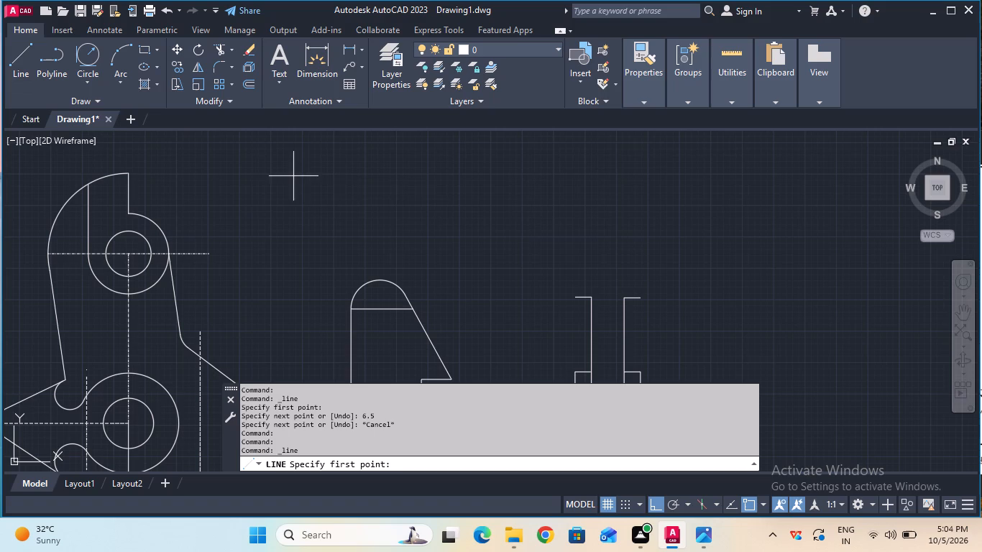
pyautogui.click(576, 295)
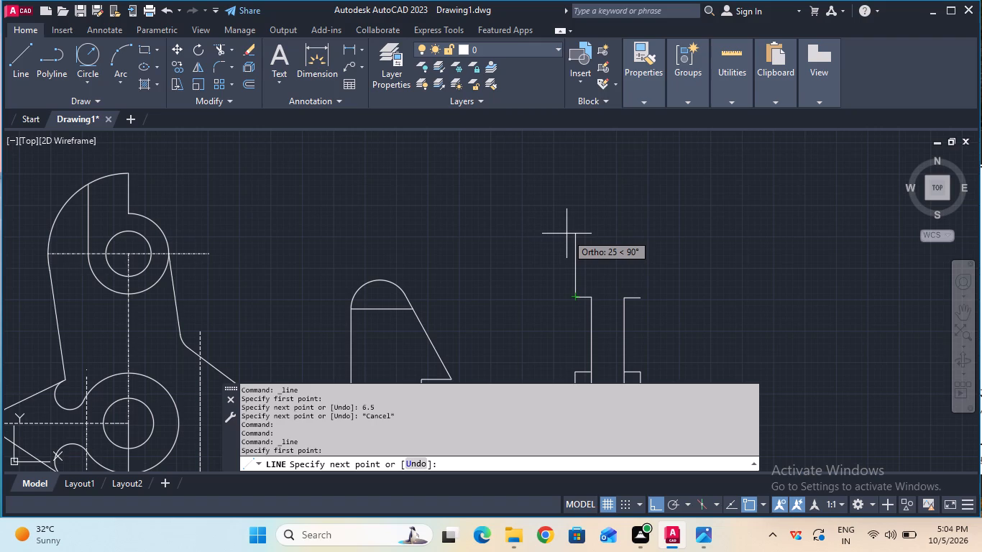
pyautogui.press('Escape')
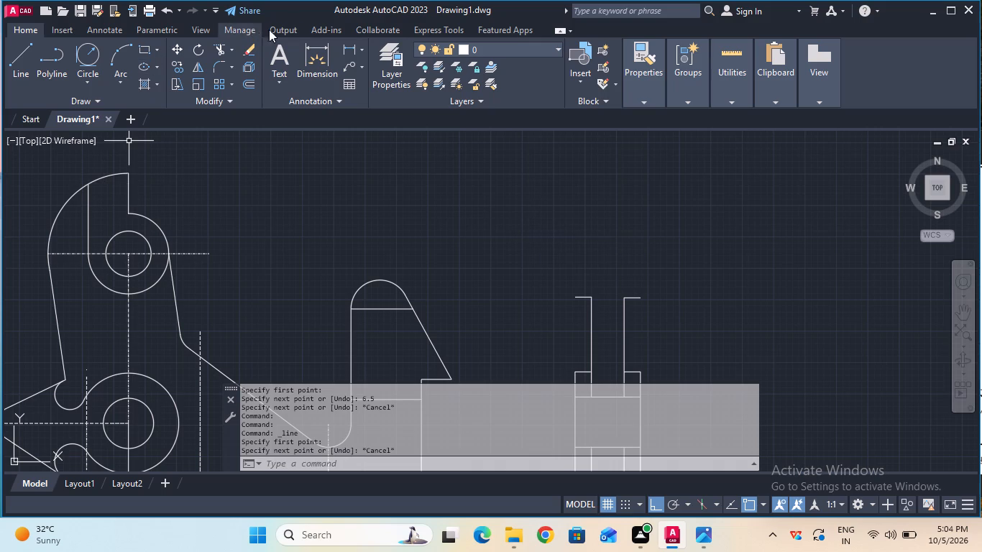
# Measure the vertical height of the front view's upper boss from the top to the bottom of its outer circle.
pyautogui.click(344, 48)
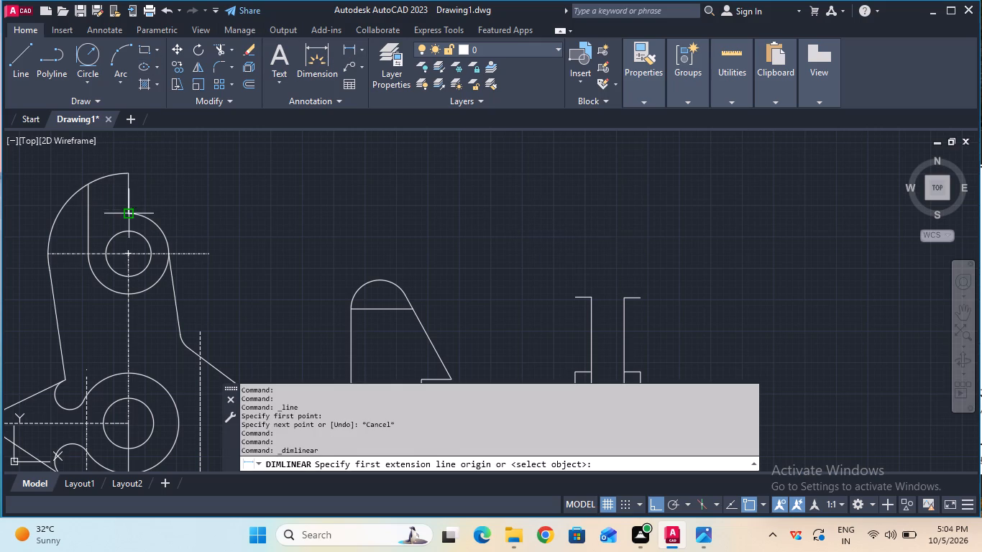
pyautogui.click(126, 210)
pyautogui.click(128, 293)
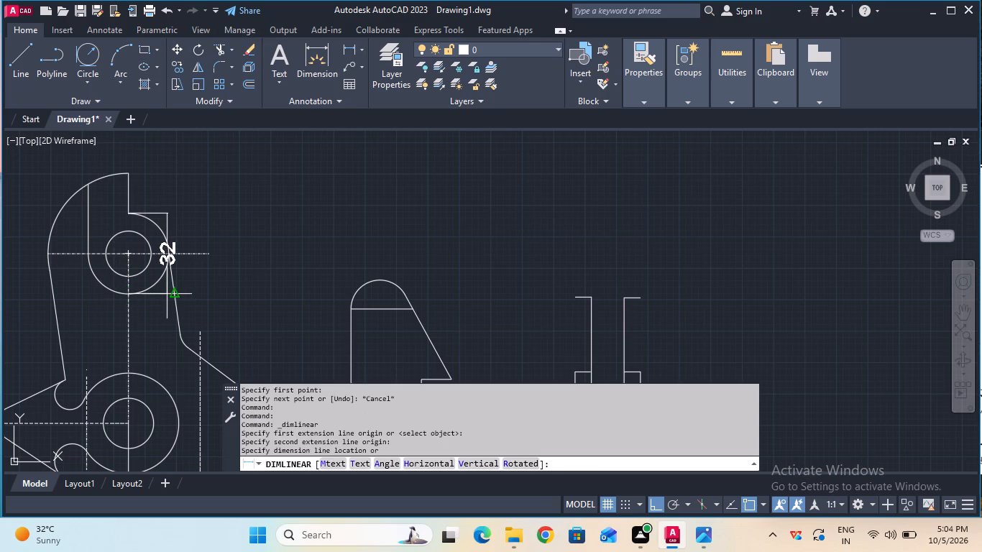
pyautogui.press('Escape')
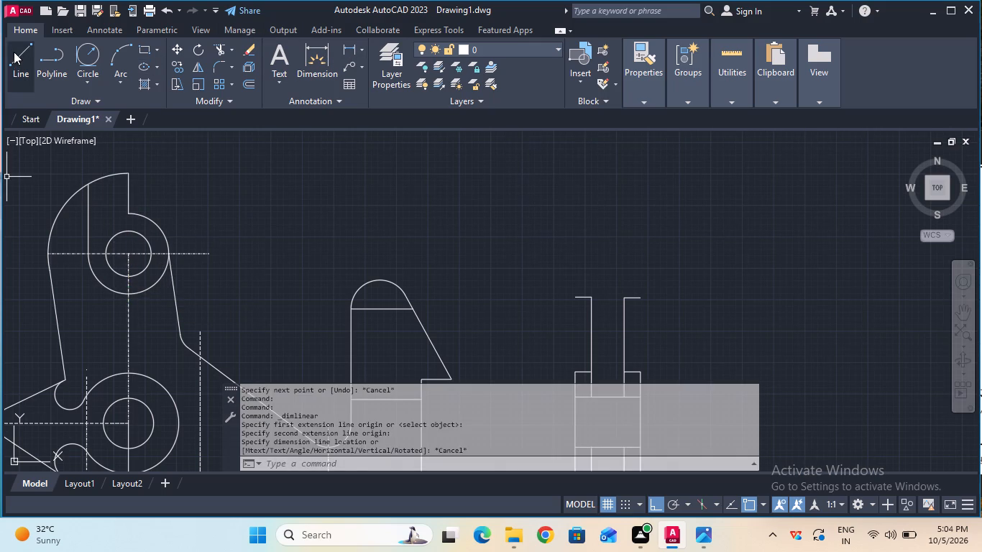
# Draw the side view's head from the left stub's end: 32 units up, 27 units across, and down to the right stub's end.
pyautogui.click(14, 52)
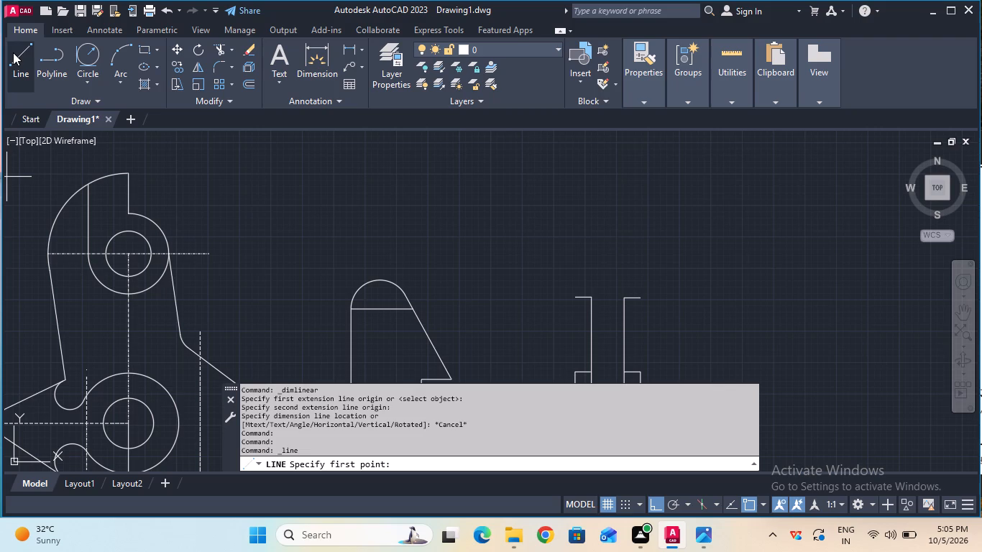
pyautogui.click(577, 298)
pyautogui.write('32')
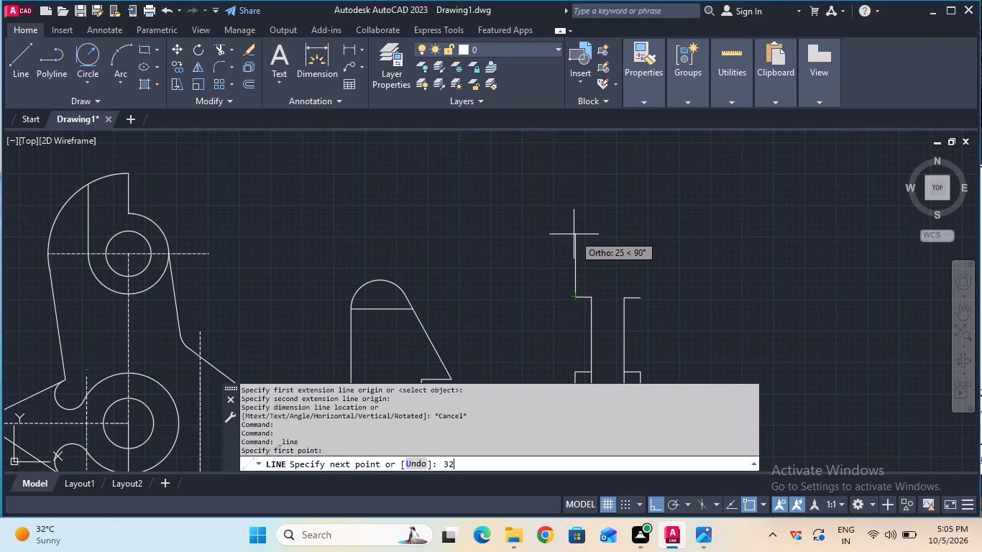
pyautogui.press('Return')
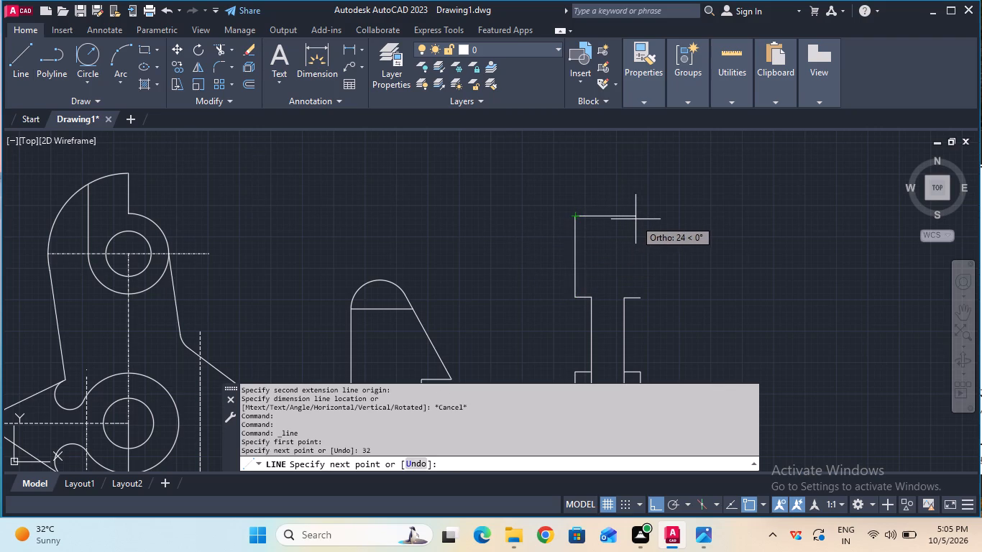
pyautogui.write('27')
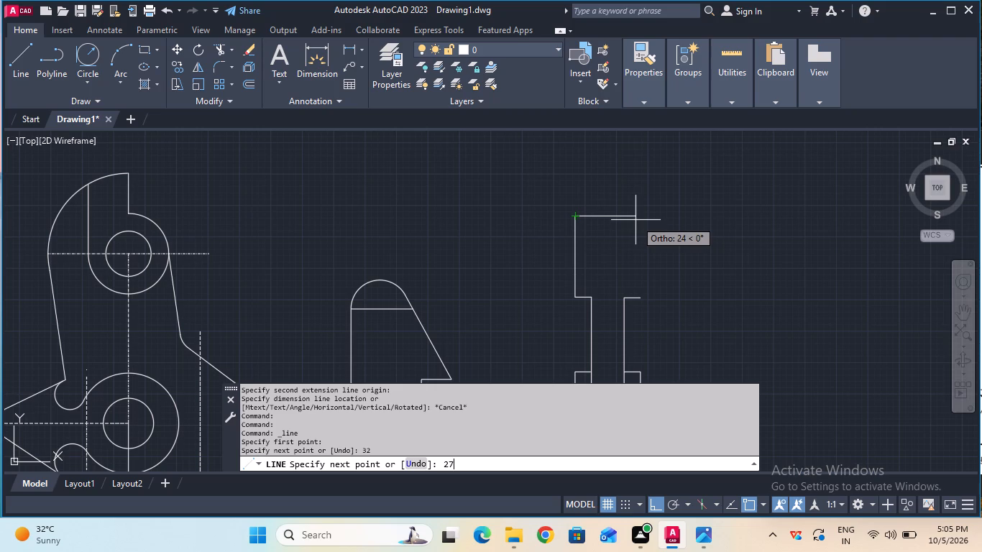
pyautogui.press('Return')
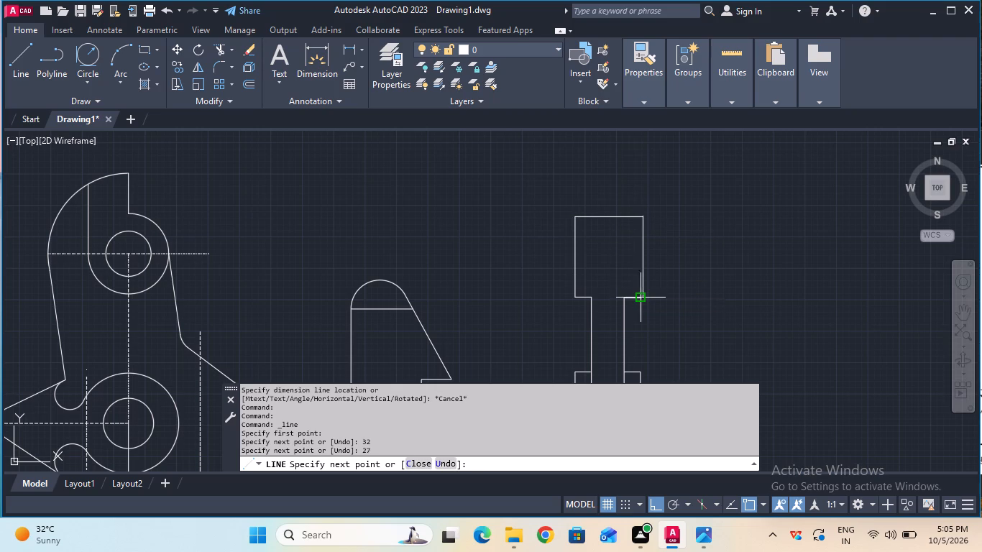
pyautogui.click(638, 296)
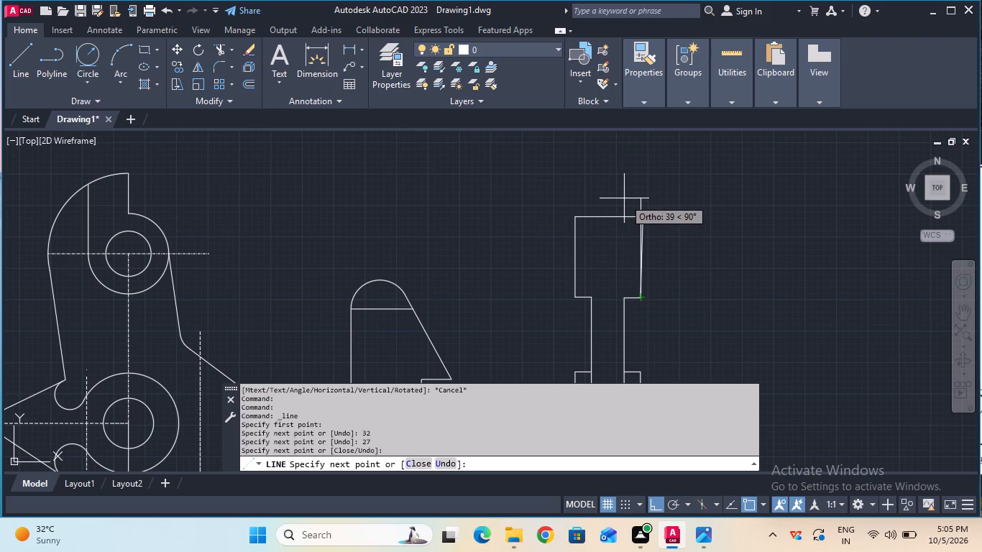
pyautogui.press('Escape')
# Delete the slanted right-hand line of the side view's head.
pyautogui.click(641, 239)
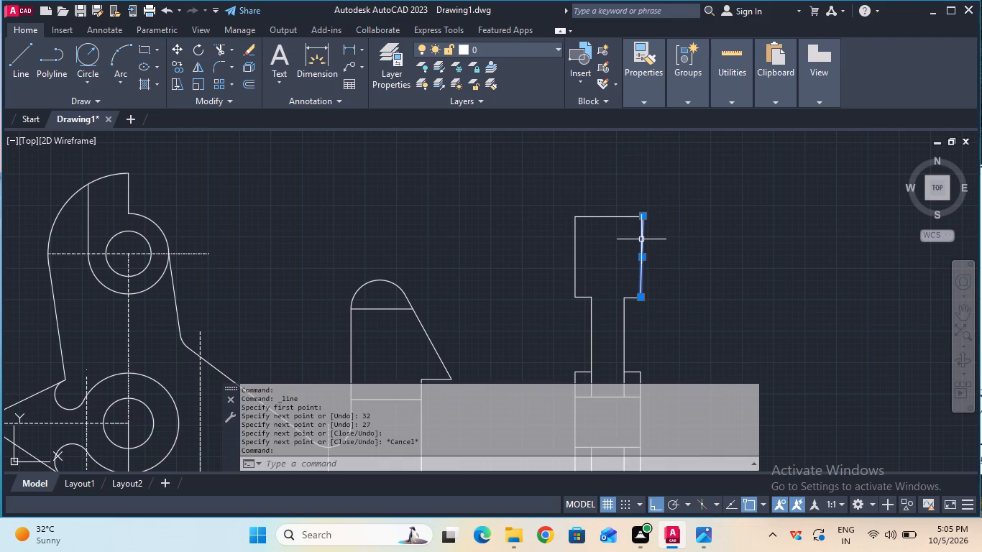
pyautogui.press('BackSpace')
pyautogui.press('Delete')
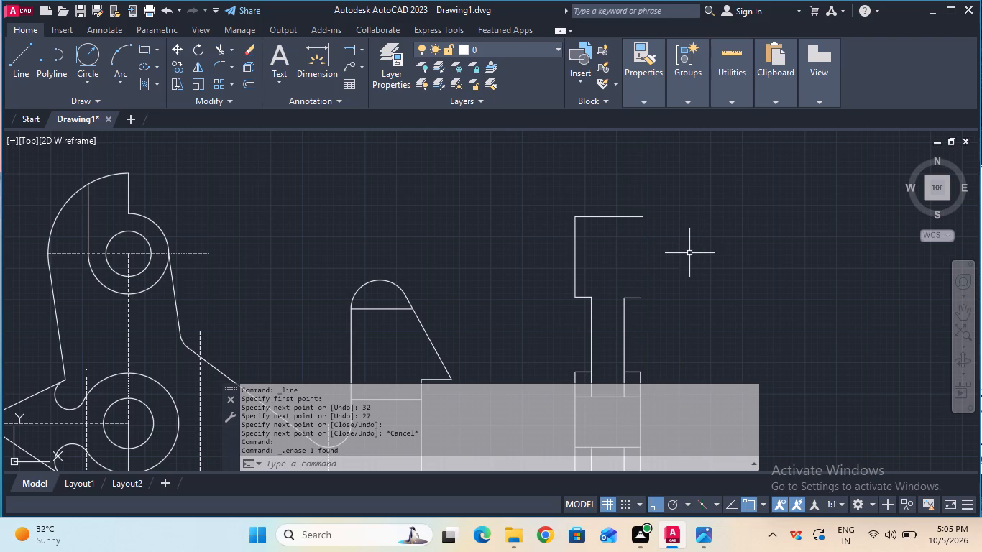
# Measure the length of the right horizontal stub at the top of the side view's stem.
pyautogui.click(342, 47)
pyautogui.click(626, 296)
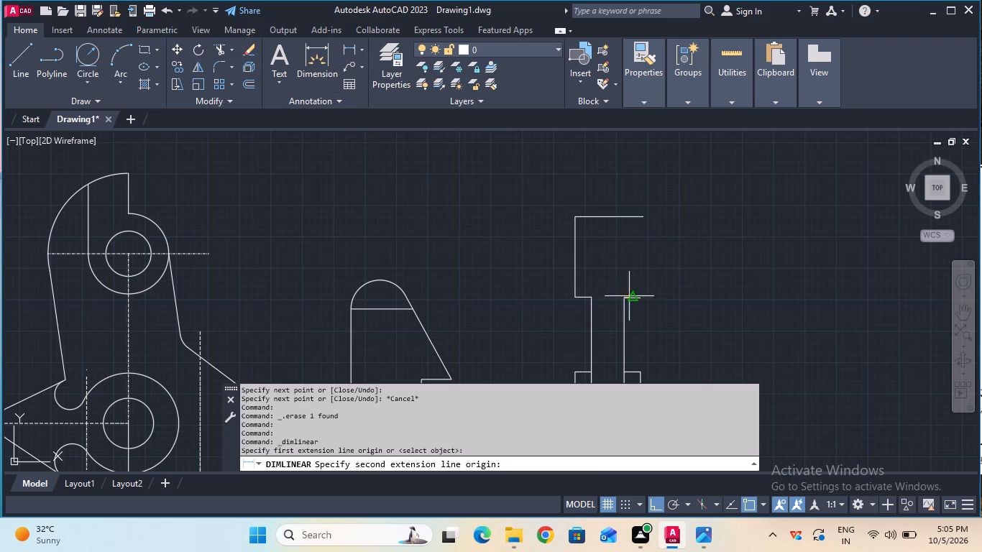
pyautogui.click(646, 298)
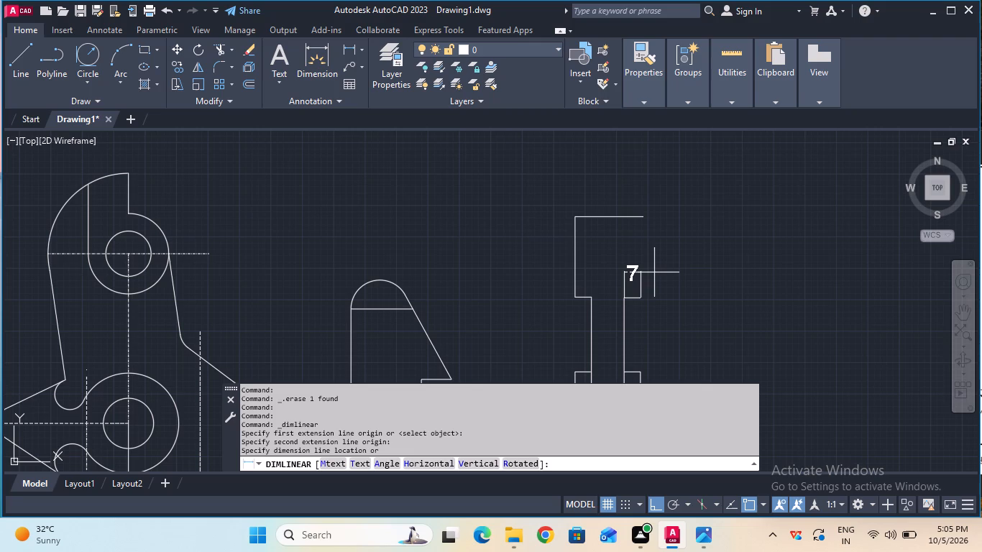
pyautogui.press('F1')
pyautogui.press('Escape')
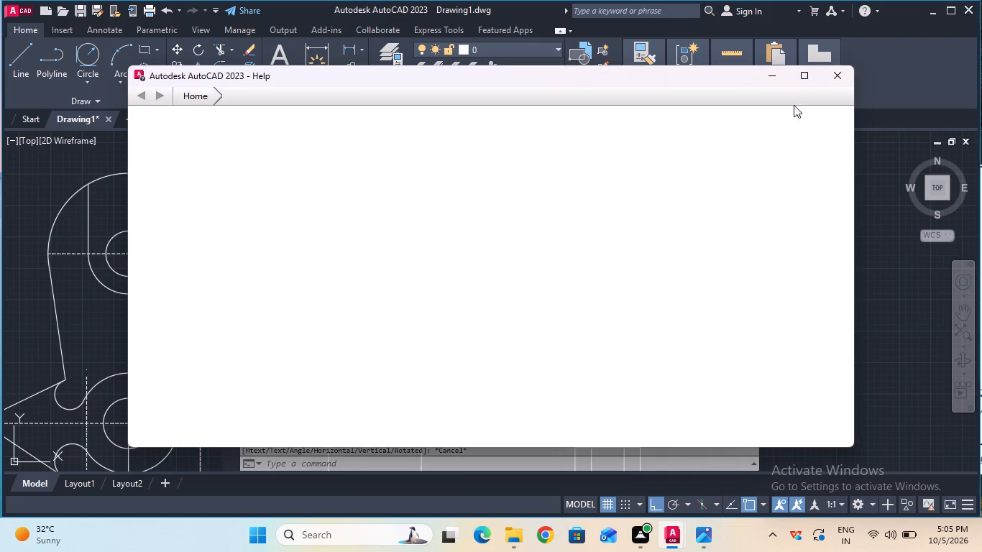
pyautogui.click(829, 81)
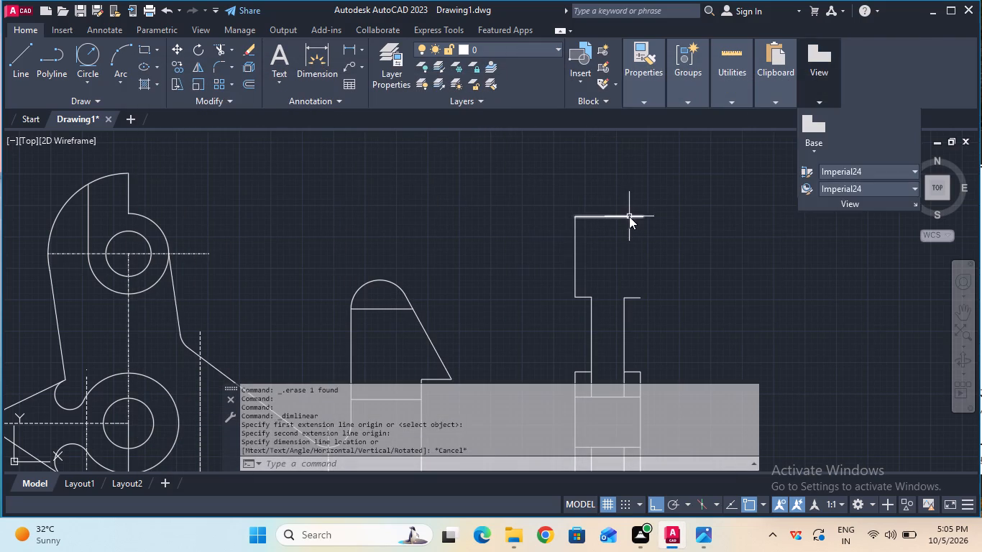
# Delete the top horizontal line of the side view's head.
pyautogui.click(629, 216)
pyautogui.press('Delete')
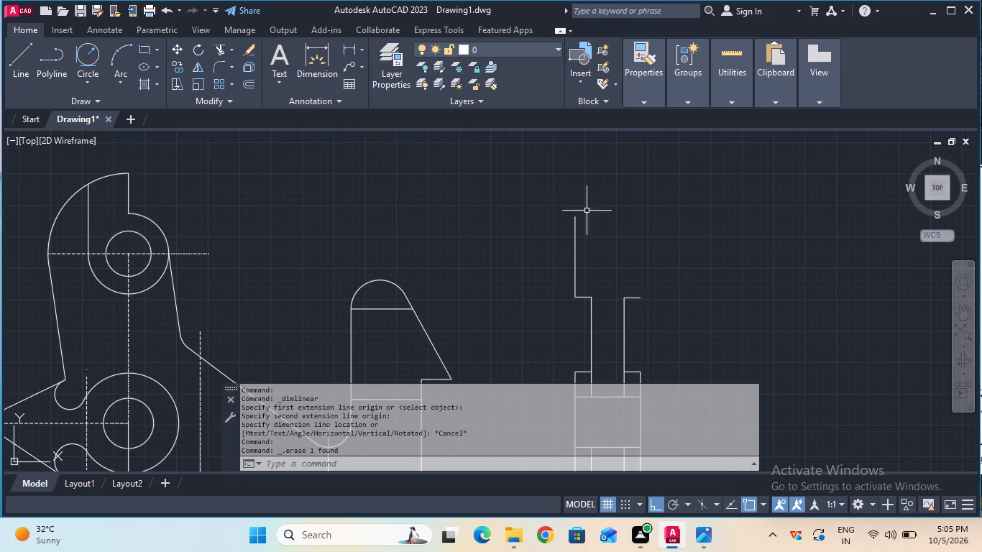
# Draw the side view head's top line 27 units across from the left wall, then a vertical line down to the right stub's level.
pyautogui.click(25, 64)
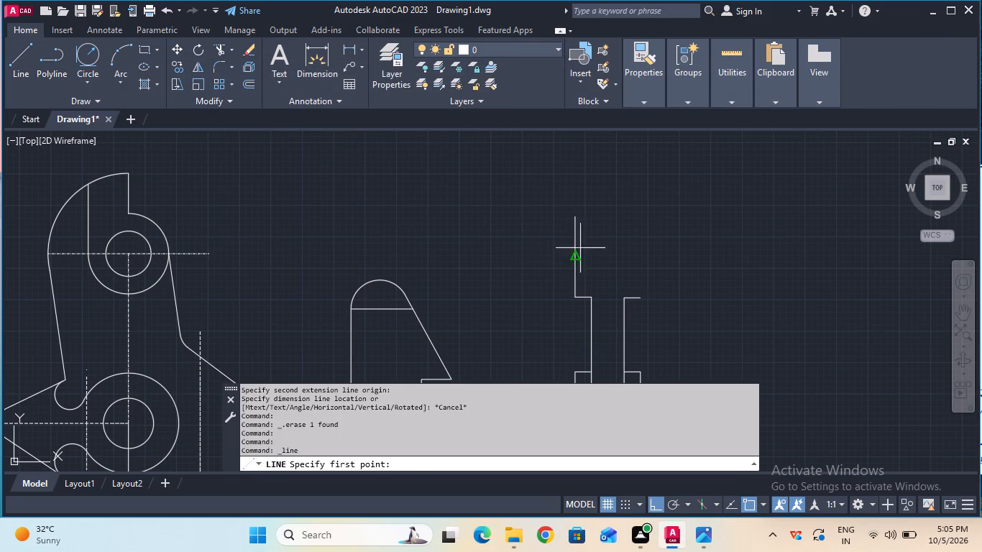
pyautogui.click(577, 219)
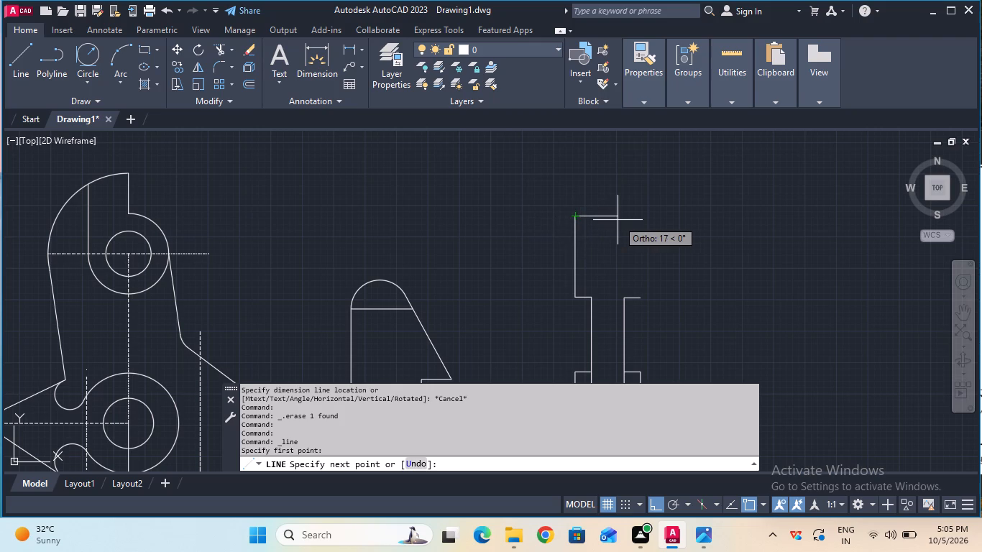
pyautogui.write('27')
pyautogui.press('Return')
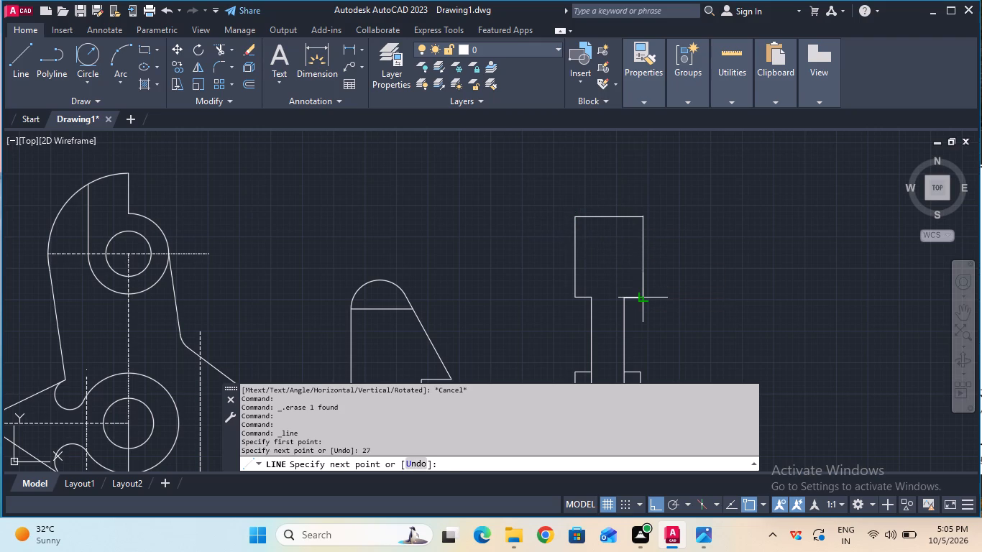
pyautogui.click(642, 296)
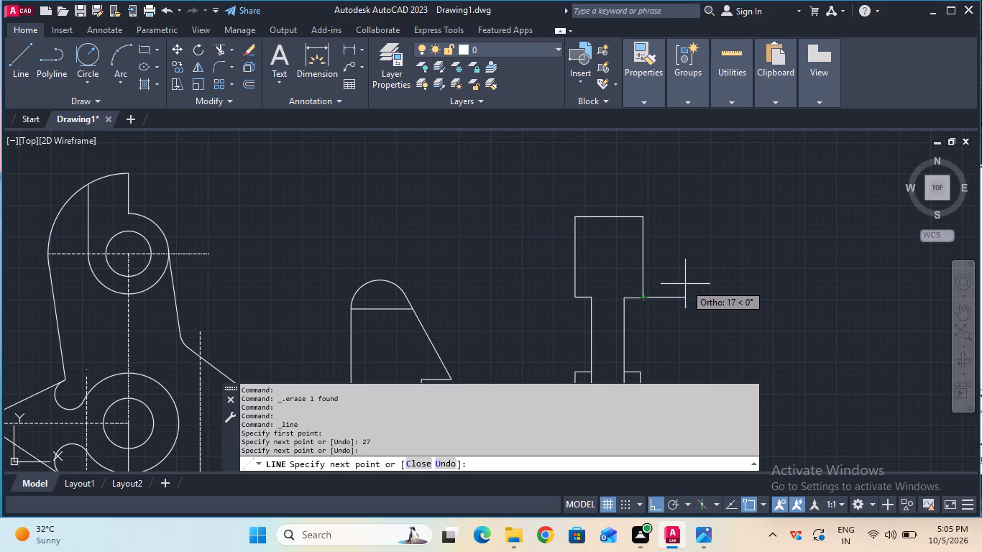
pyautogui.press('Escape')
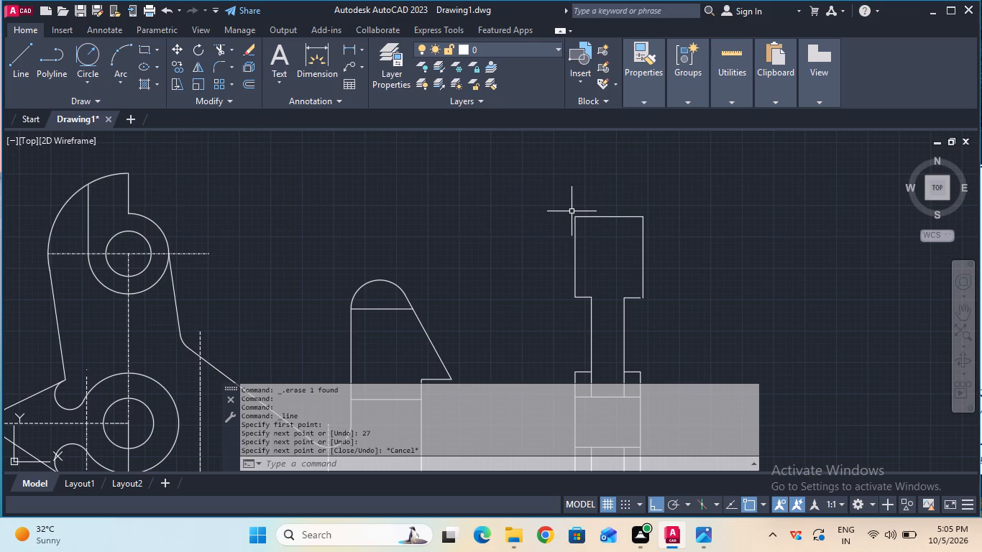
# Trim away the base line segment connecting the front view to the side view.
pyautogui.keyDown('ctrl'); pyautogui.scroll(-2, 572, 211); pyautogui.keyUp('ctrl')
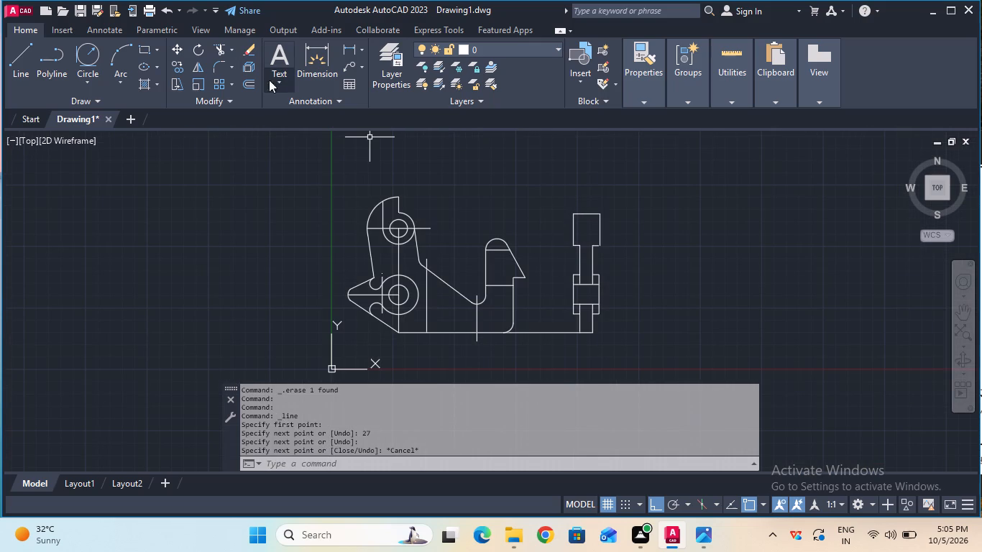
pyautogui.doubleClick(219, 49)
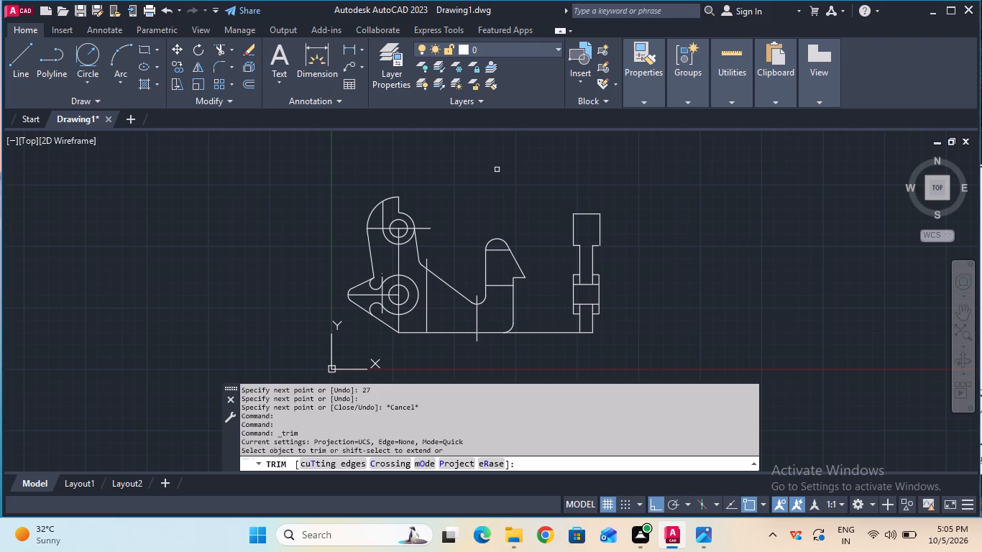
pyautogui.moveTo(541, 220); pyautogui.dragTo(548, 366)
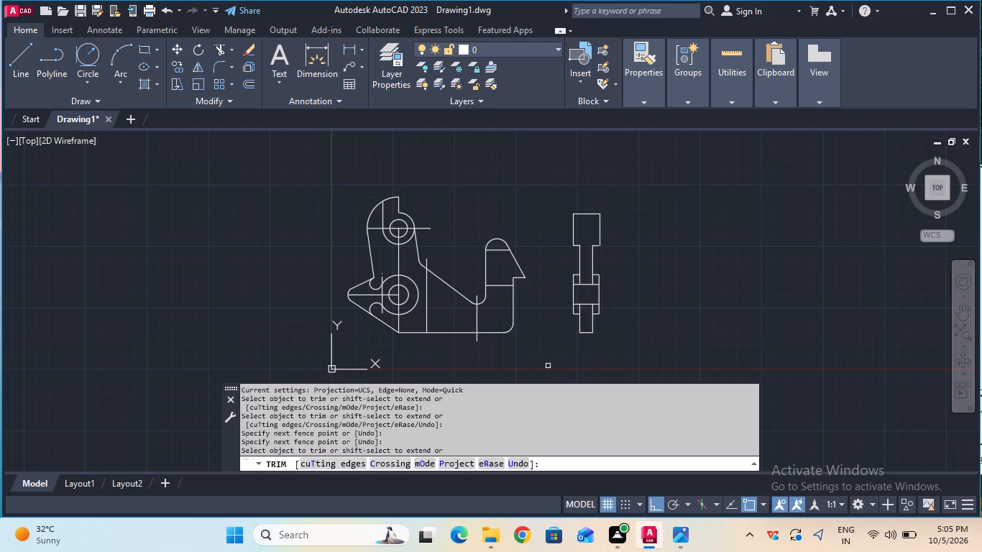
pyautogui.press('Escape')
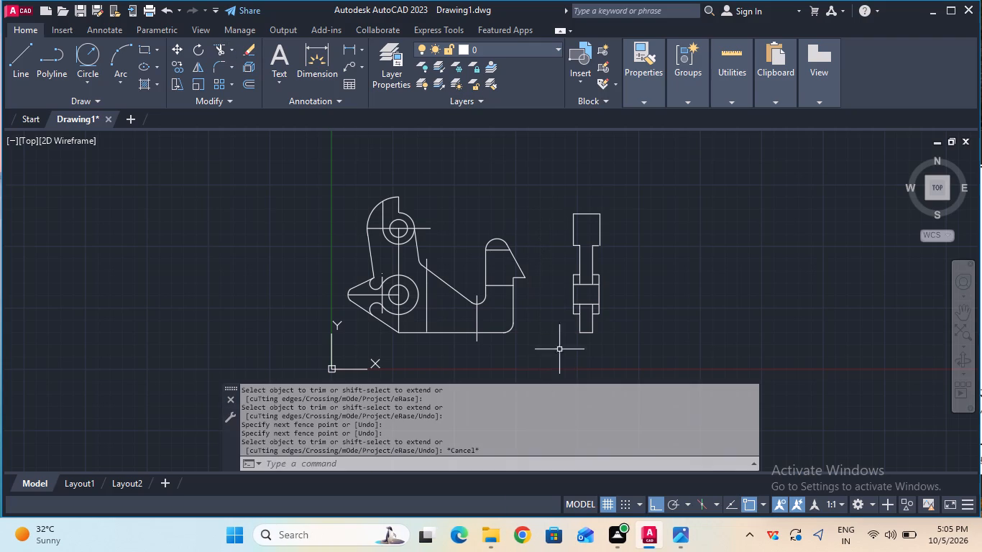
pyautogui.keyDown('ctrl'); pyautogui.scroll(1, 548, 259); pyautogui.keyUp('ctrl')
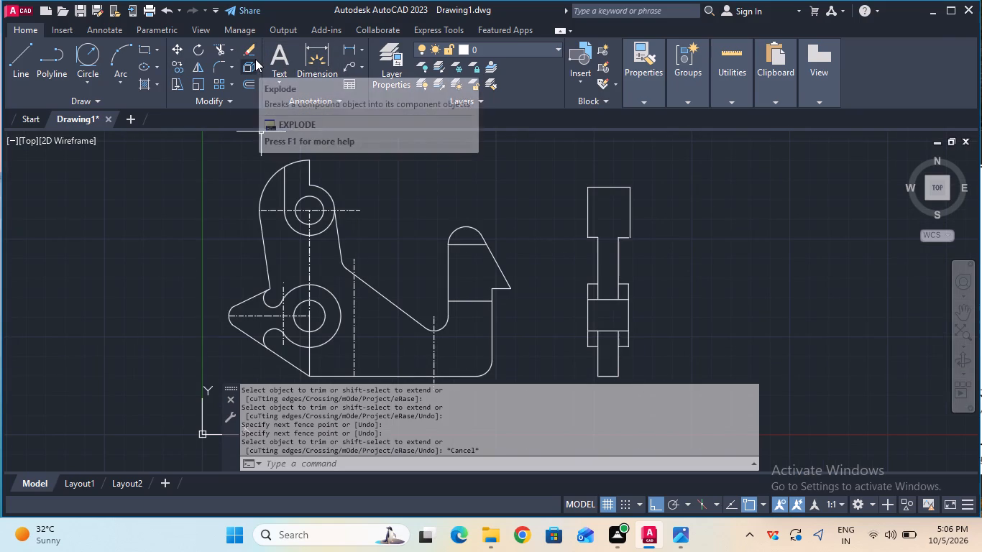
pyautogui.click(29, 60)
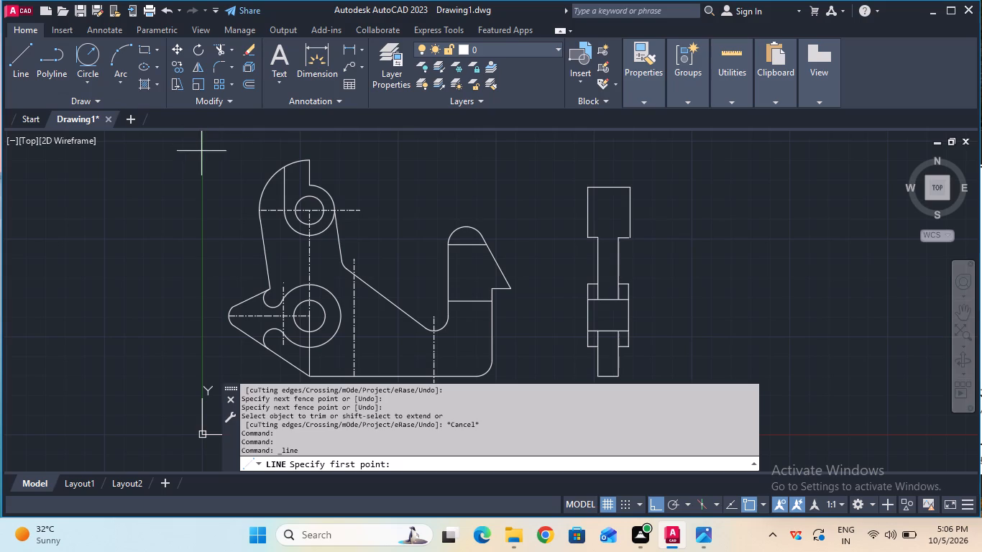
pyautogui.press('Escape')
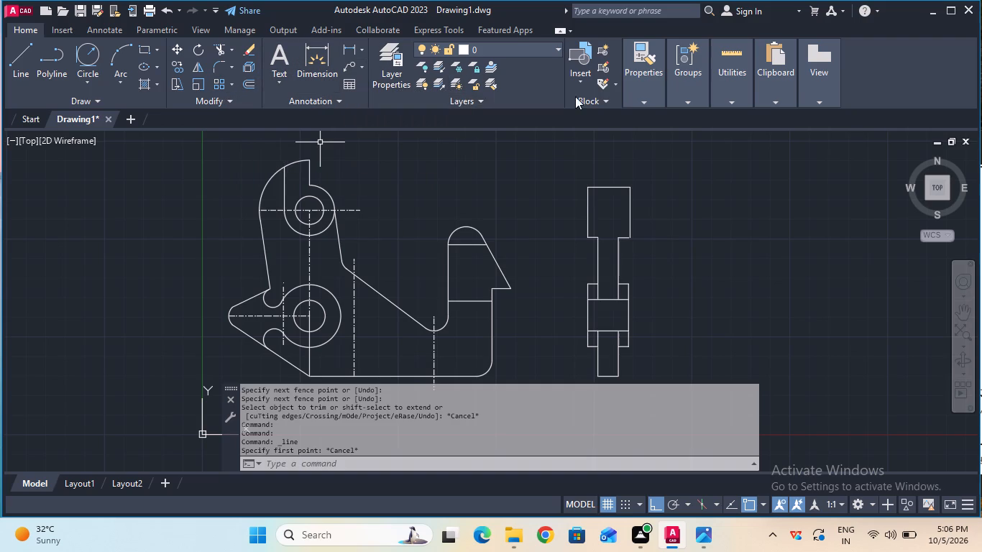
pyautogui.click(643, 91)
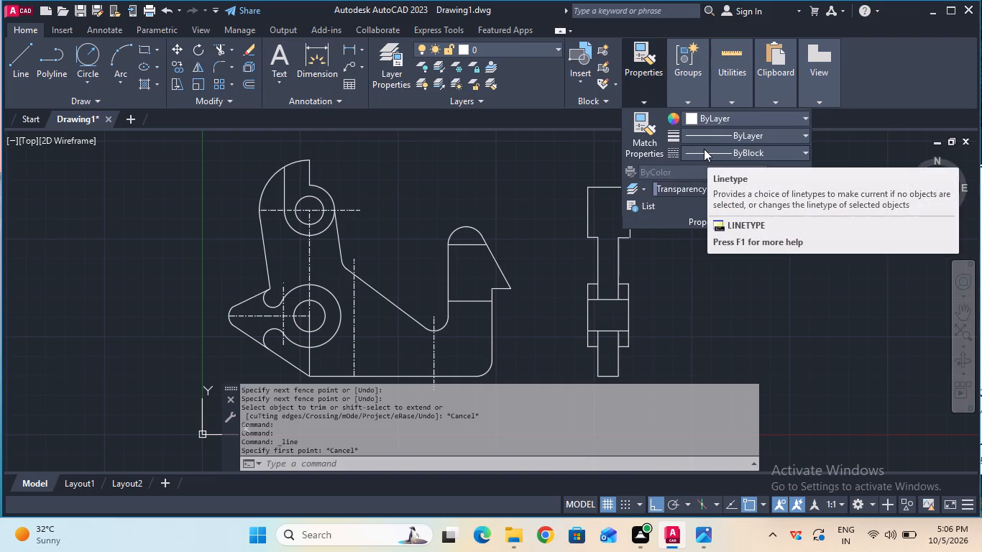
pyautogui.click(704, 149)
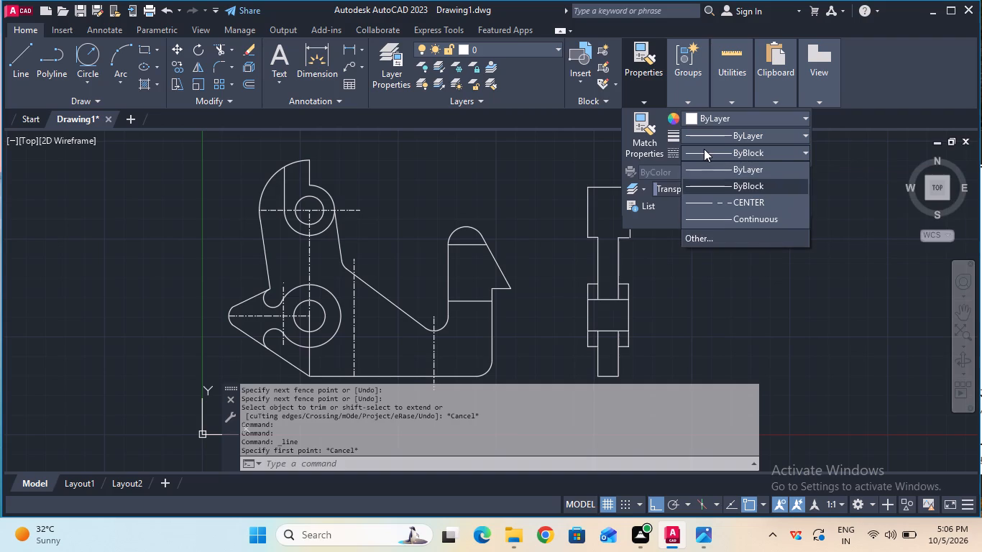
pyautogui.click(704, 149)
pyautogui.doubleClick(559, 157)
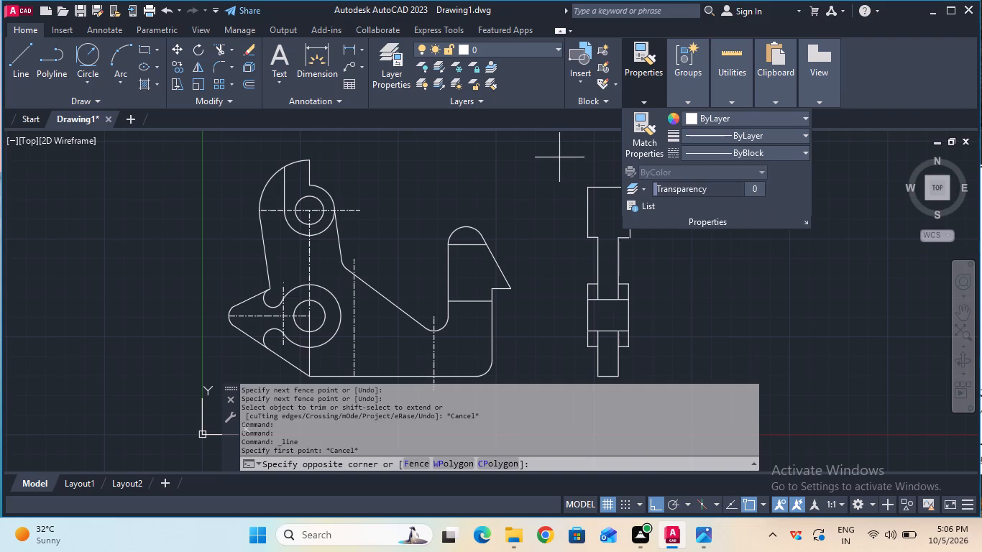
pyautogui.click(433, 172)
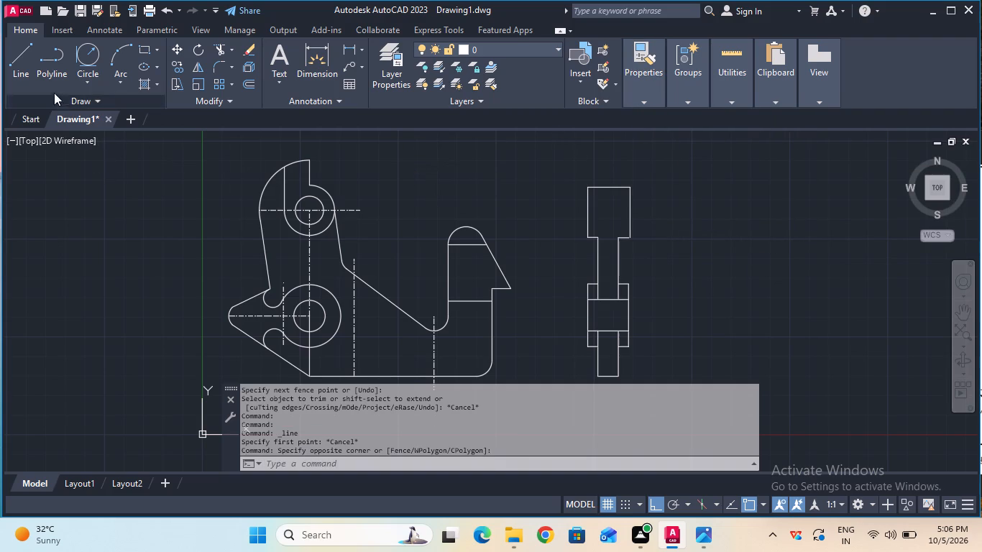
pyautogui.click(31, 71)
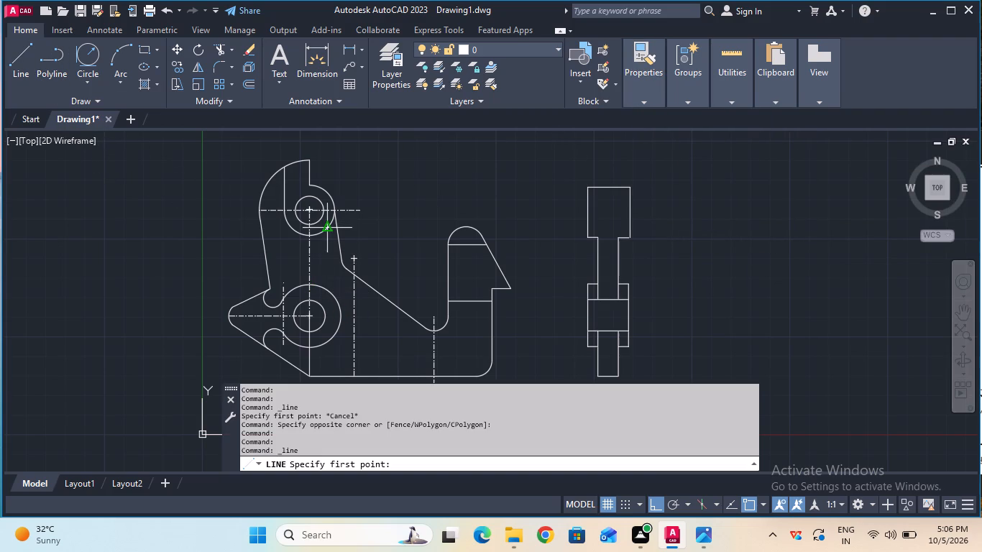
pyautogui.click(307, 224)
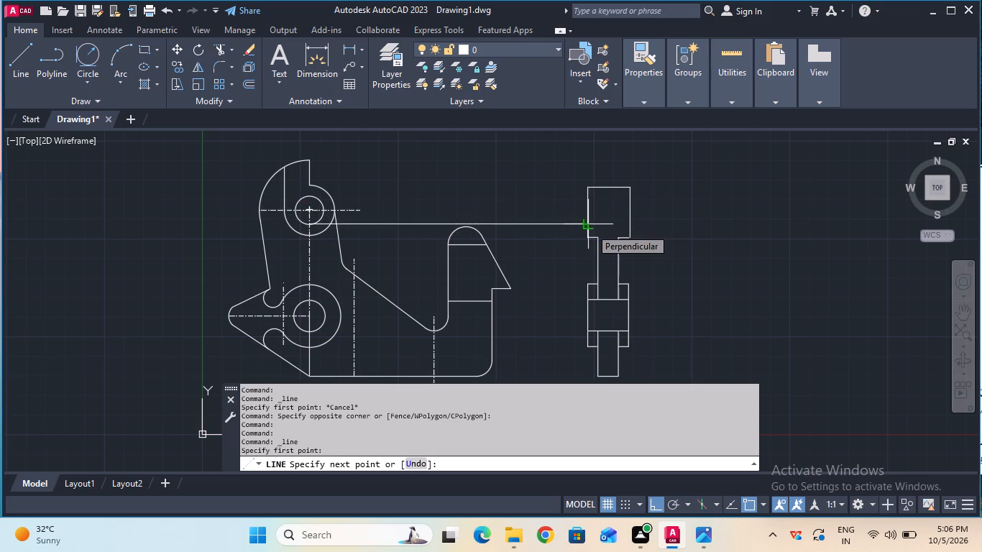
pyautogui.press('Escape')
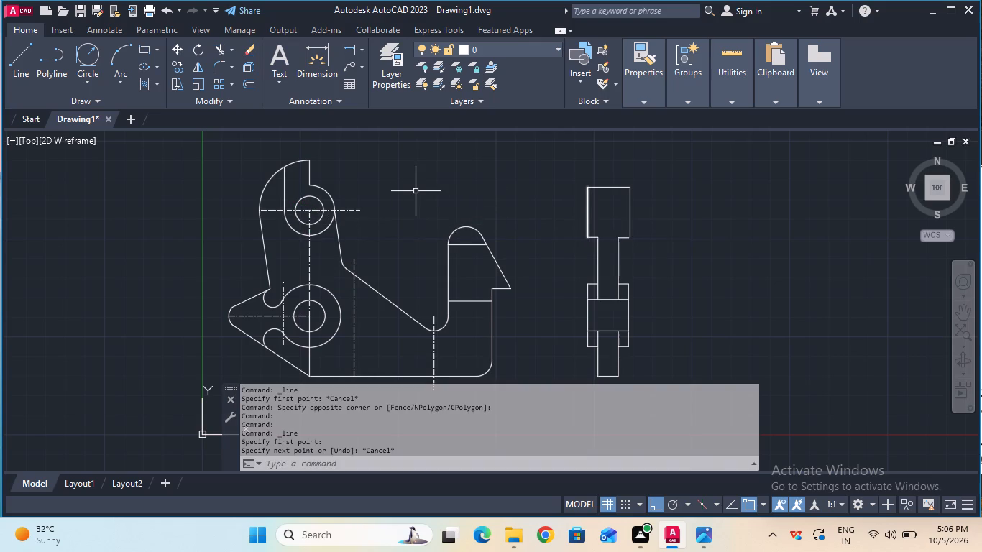
# Draw a horizontal projection line from the bottom of the front view's upper inner circle to the near edge of the side view's head.
pyautogui.click(24, 65)
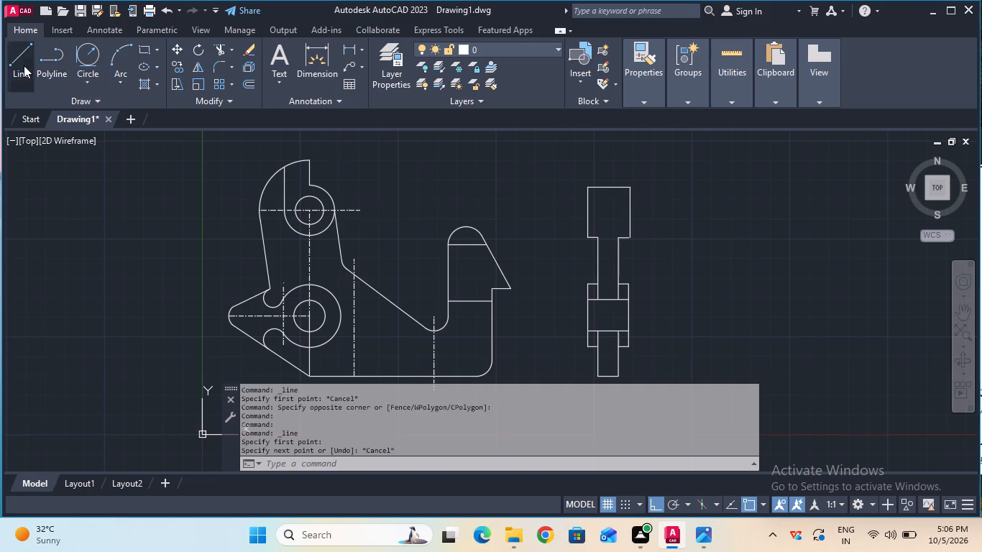
pyautogui.click(311, 224)
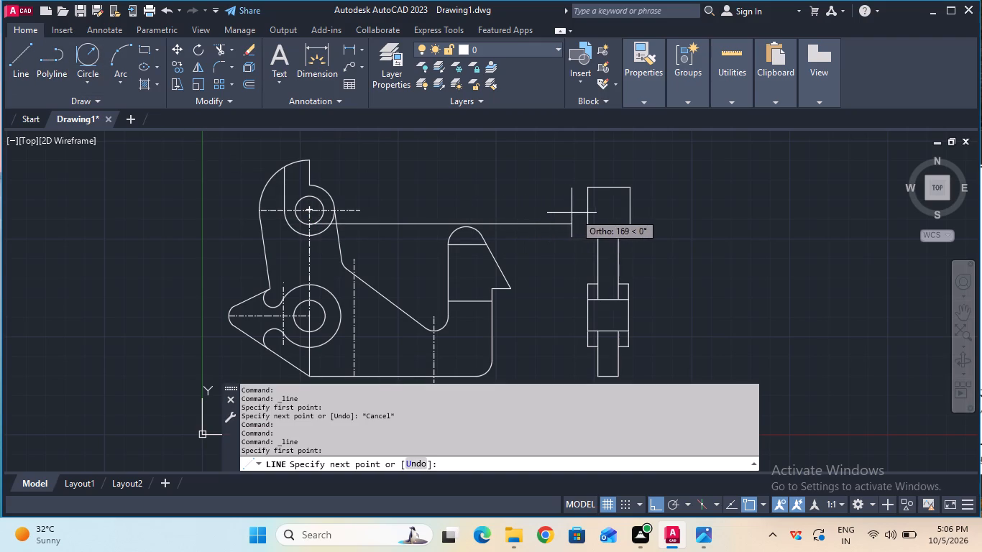
pyautogui.click(589, 222)
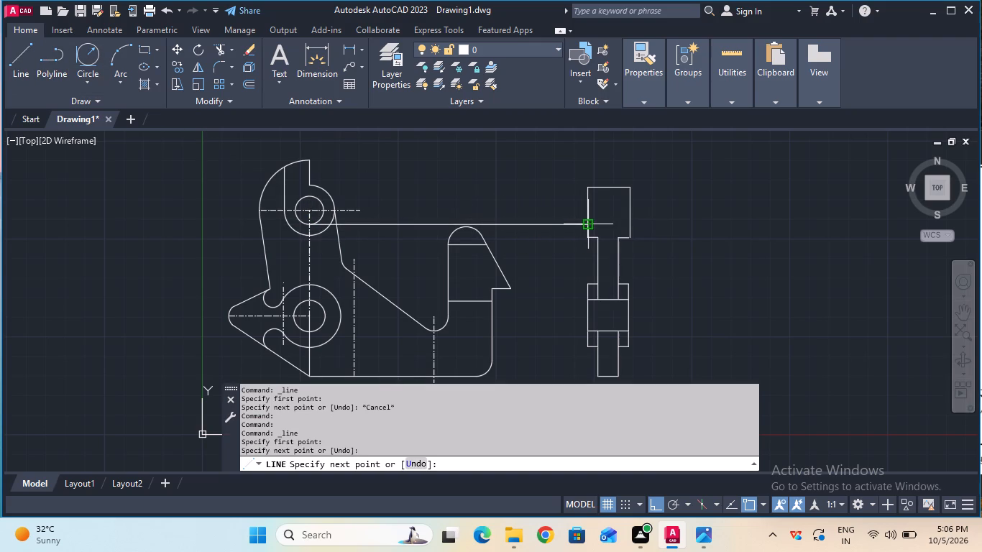
pyautogui.press('Escape')
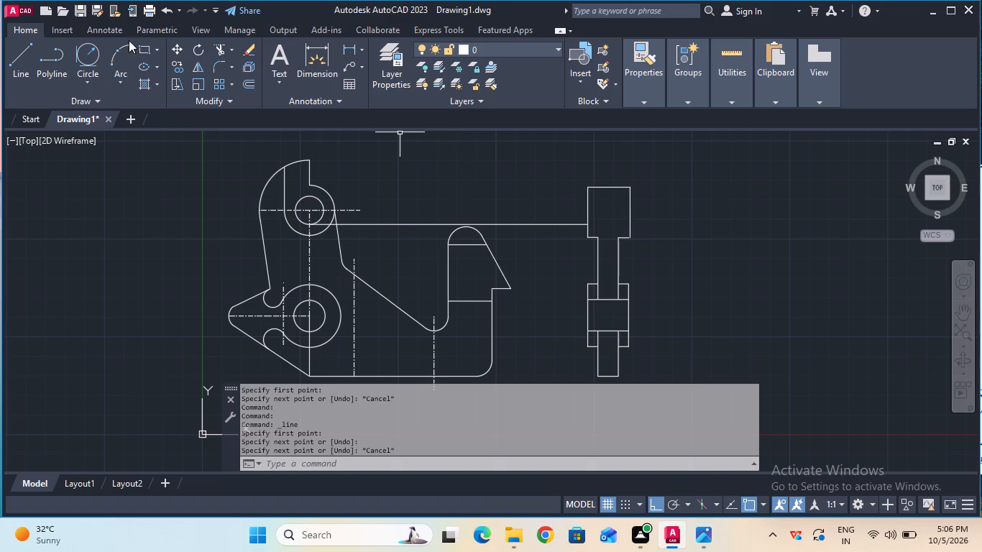
# Draw a horizontal line across the side view's head, from the projection line's end to the opposite edge.
pyautogui.doubleClick(29, 56)
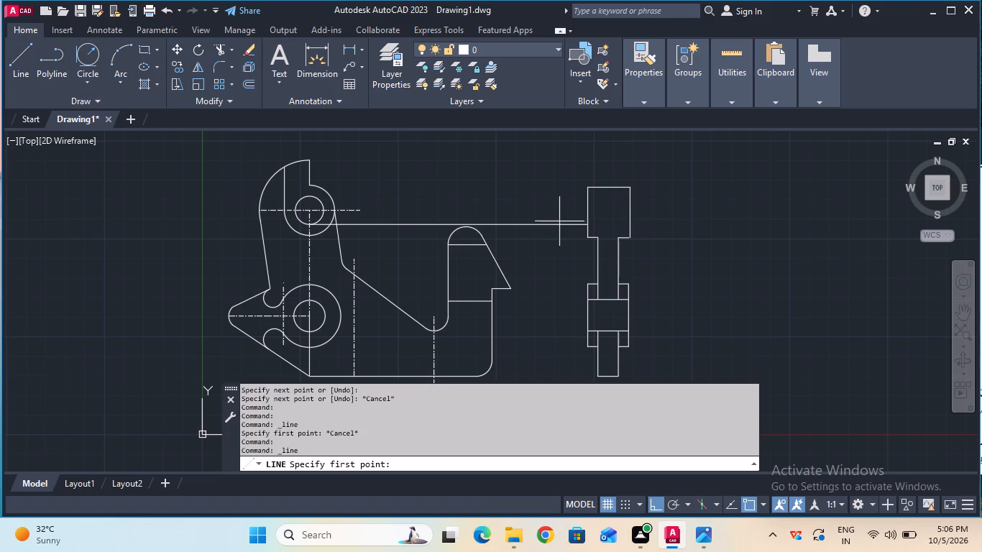
pyautogui.click(585, 223)
pyautogui.click(630, 221)
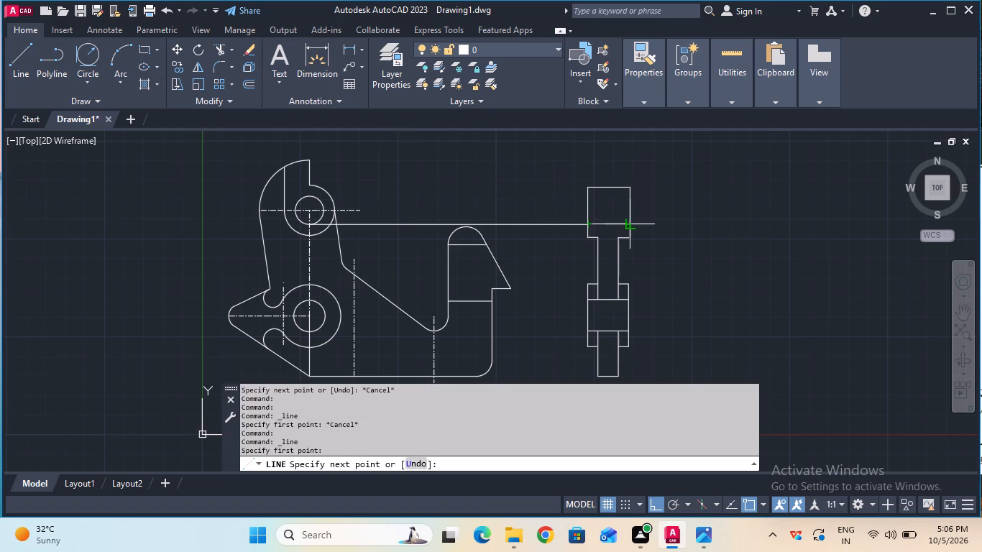
pyautogui.press('Escape')
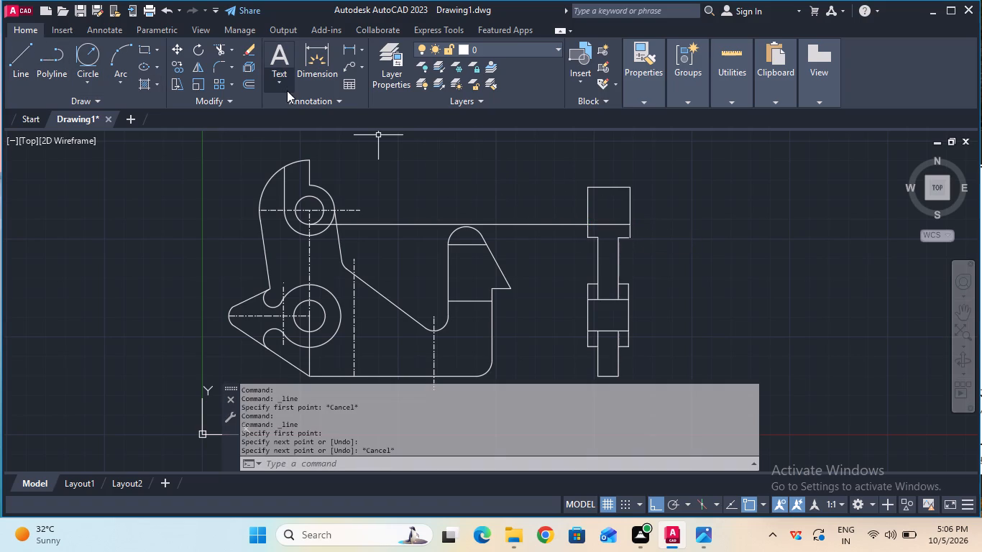
# Erase the projection line between the front view's upper boss and the side view's head.
pyautogui.click(254, 50)
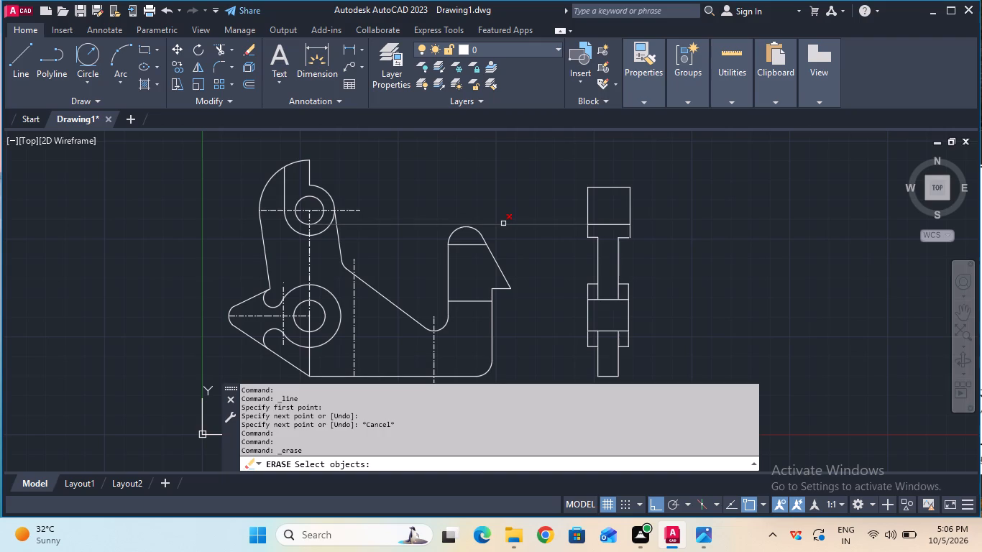
pyautogui.click(503, 224)
pyautogui.press('Return')
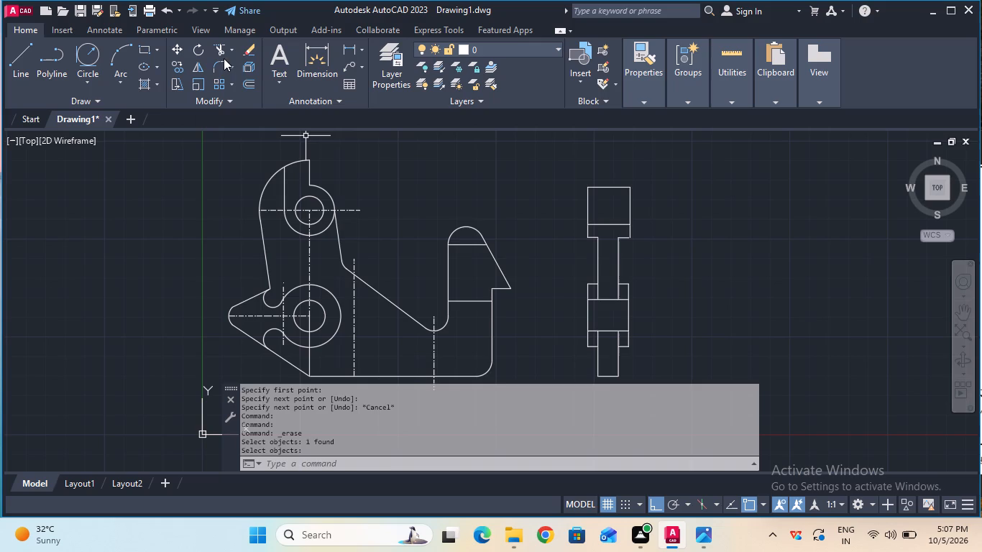
# Offset the horizontal line inside the side view's head 18 units upward to mark the hole's upper edge.
pyautogui.click(247, 78)
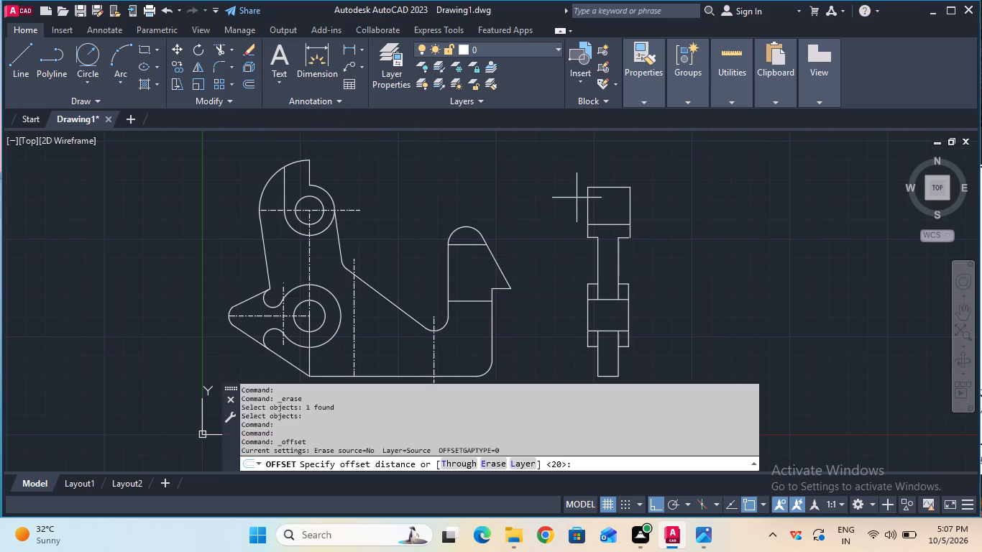
pyautogui.click(612, 224)
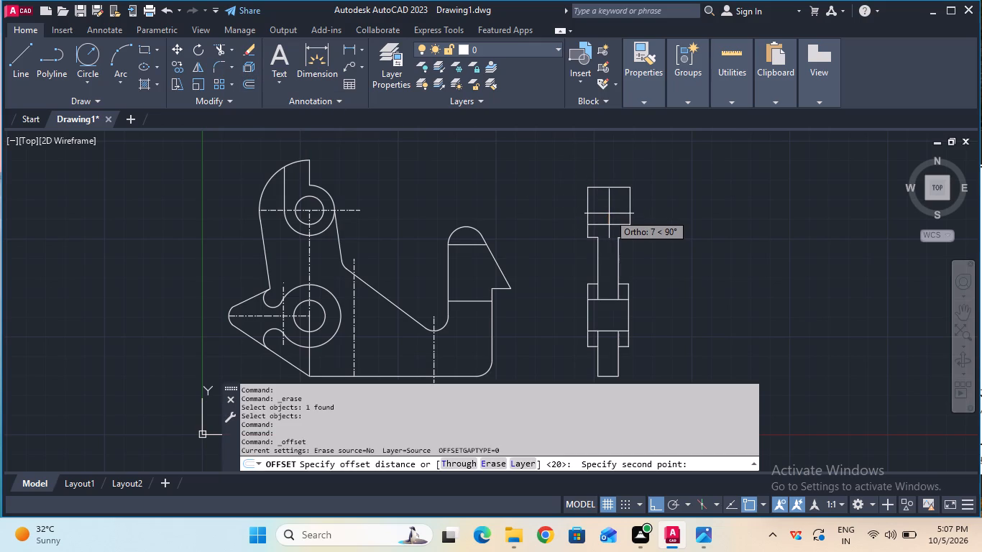
pyautogui.write('18')
pyautogui.press('Return')
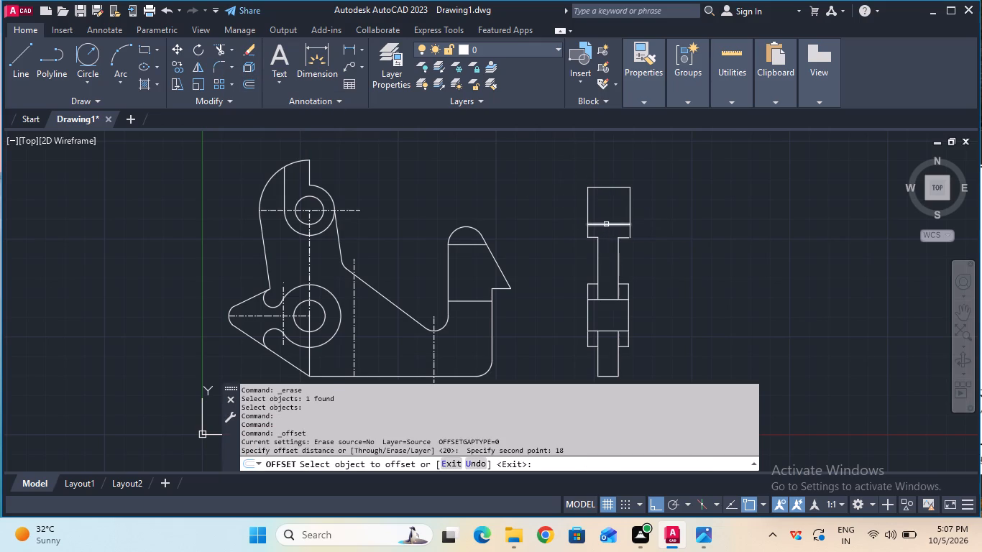
pyautogui.click(606, 223)
pyautogui.click(607, 216)
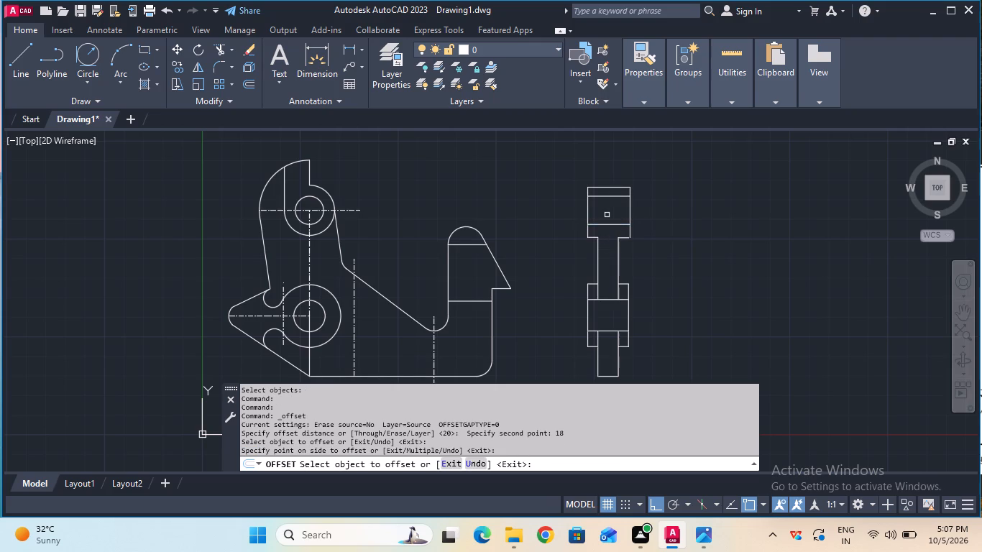
# Join all the lines of the side view into polylines.
pyautogui.press('Escape')
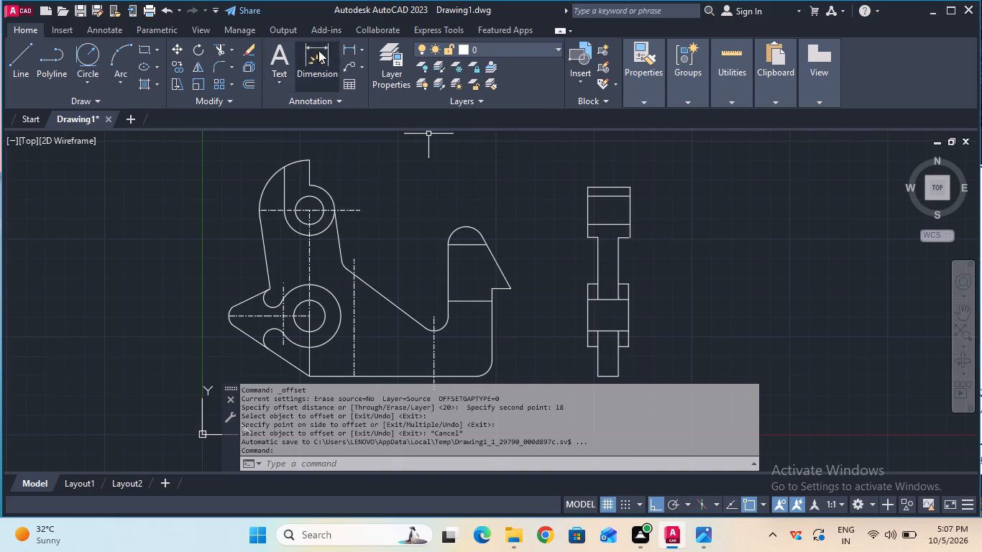
pyautogui.click(554, 170)
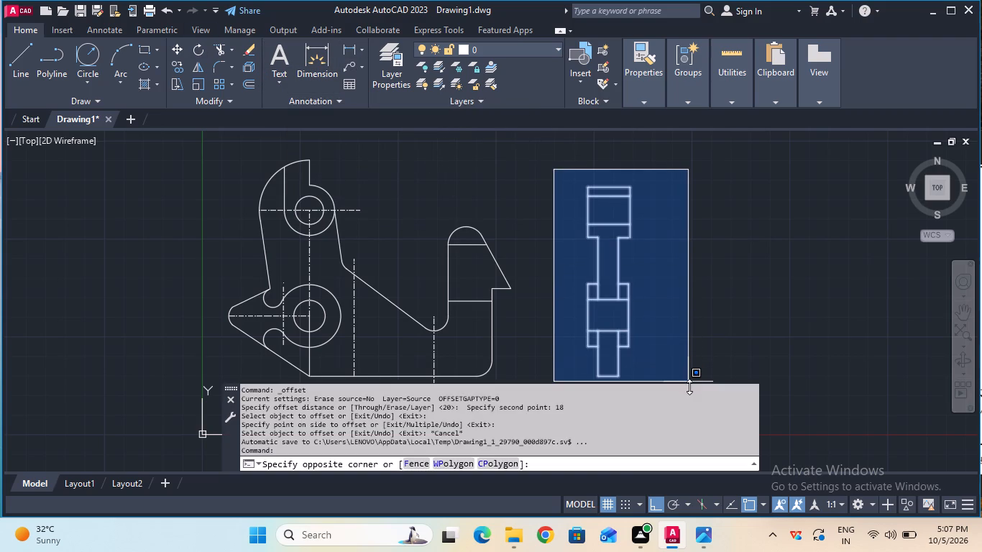
pyautogui.click(689, 387)
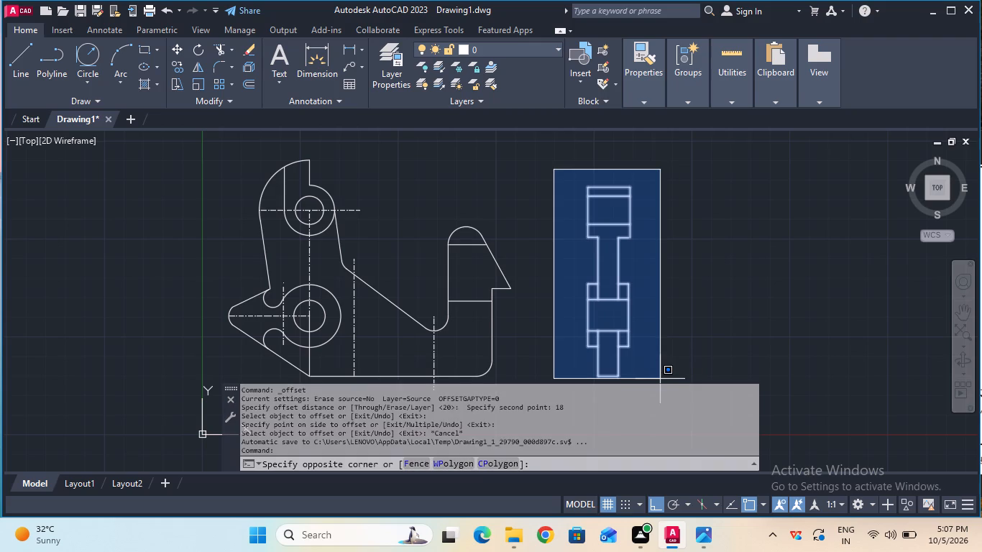
pyautogui.click(660, 377)
pyautogui.write('joi')
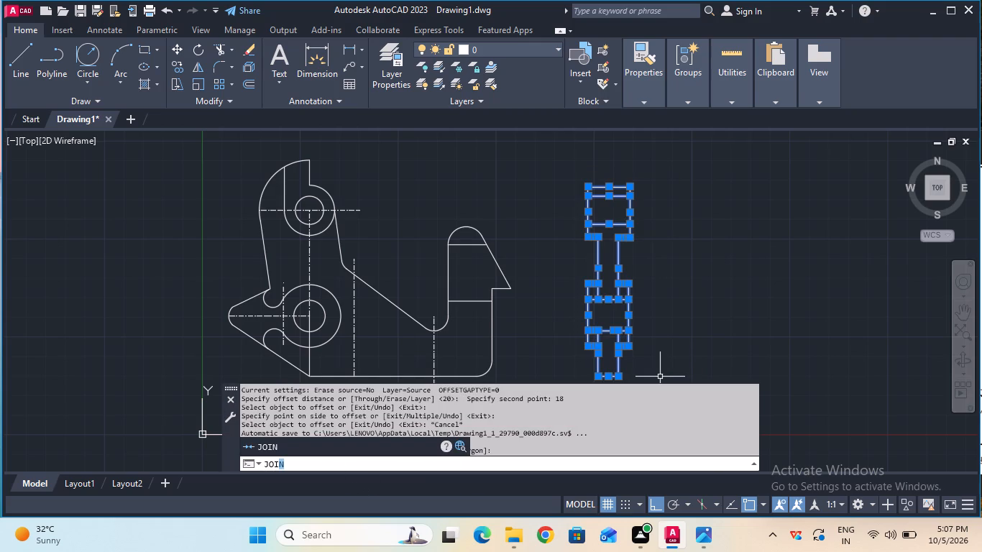
pyautogui.doubleClick(347, 448)
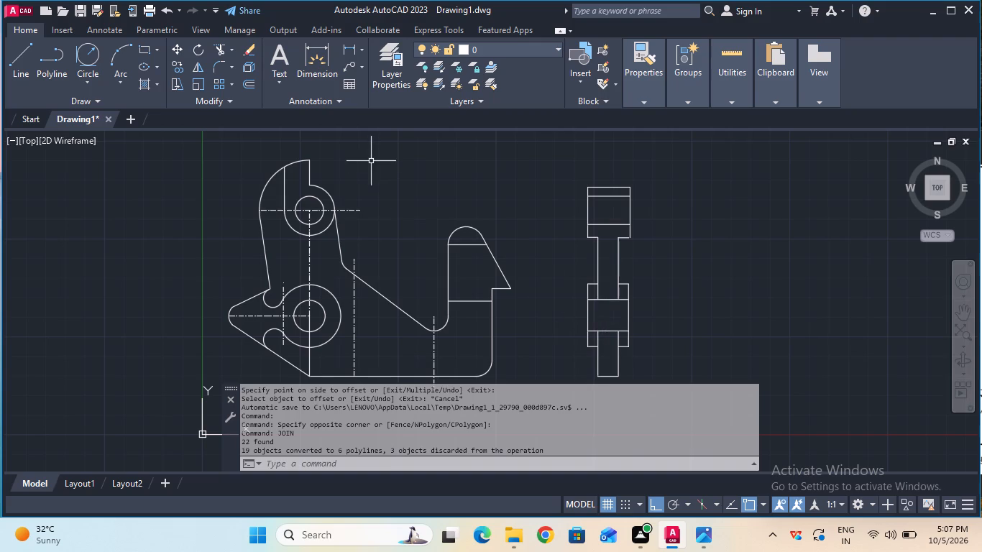
# Hatch the strip above the hole in the side view's head with ANSI31 in red 237,31,36 at scale 20.
pyautogui.click(153, 78)
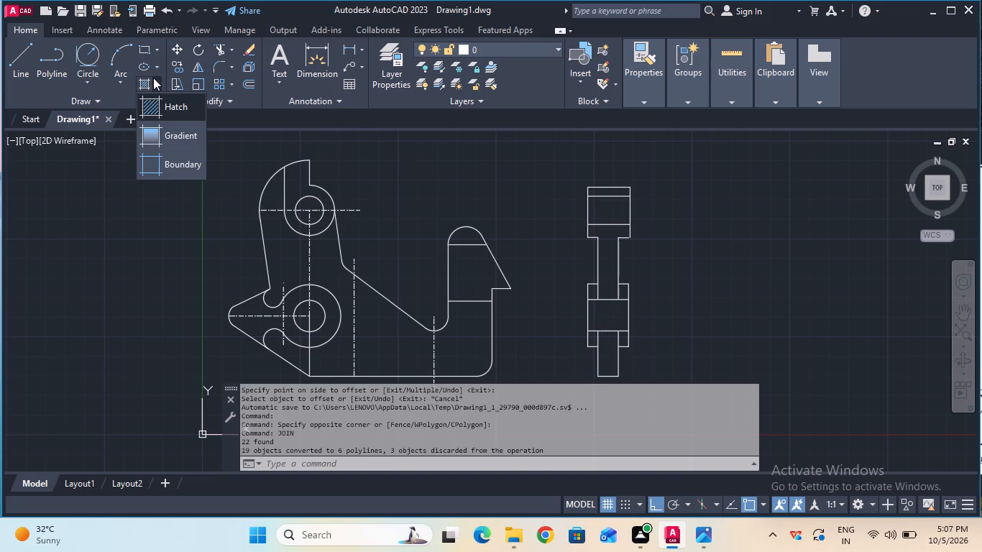
pyautogui.doubleClick(159, 98)
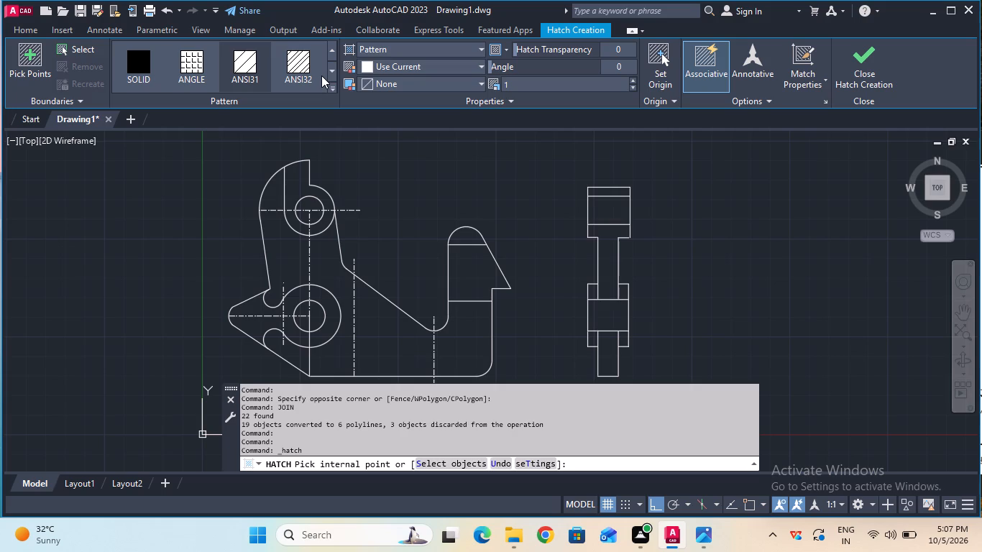
pyautogui.doubleClick(474, 67)
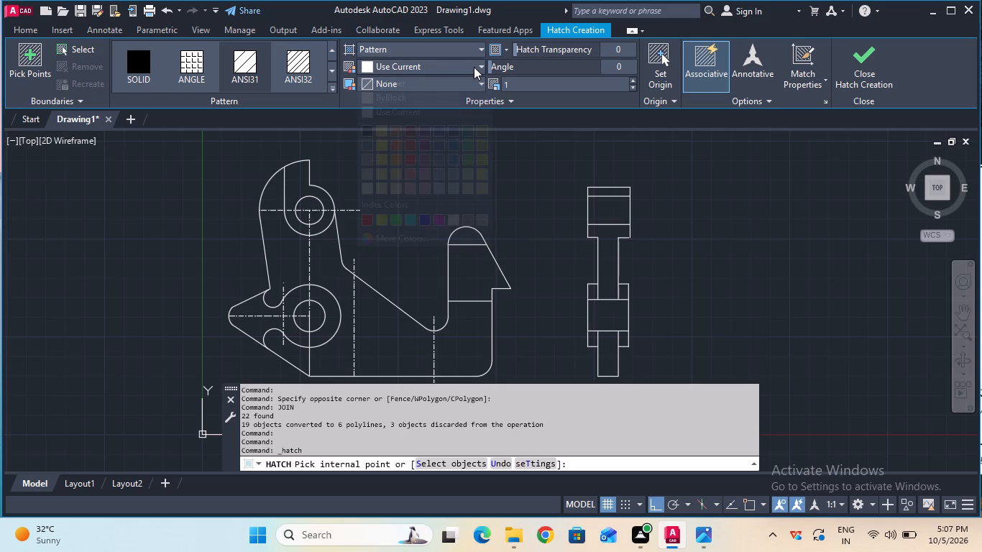
pyautogui.click(474, 67)
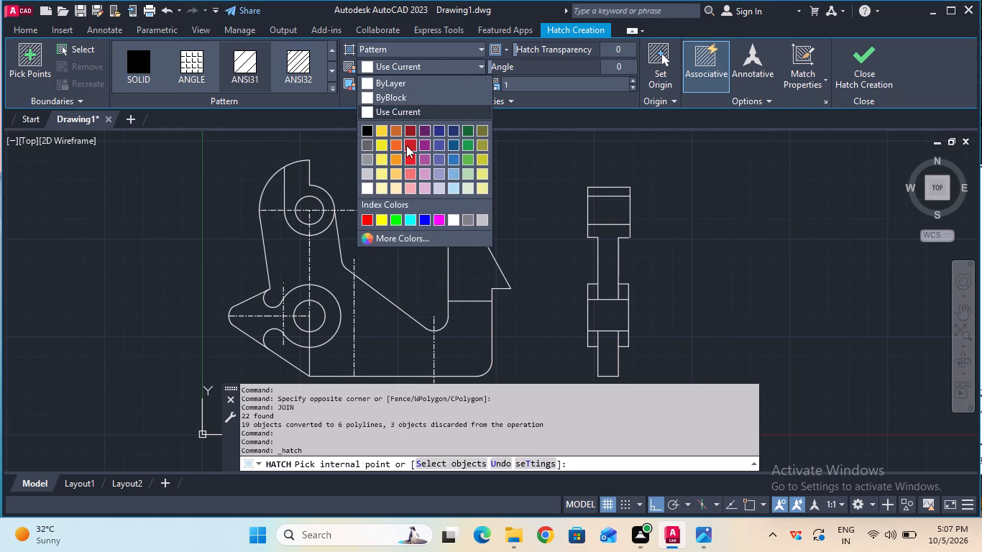
pyautogui.click(409, 154)
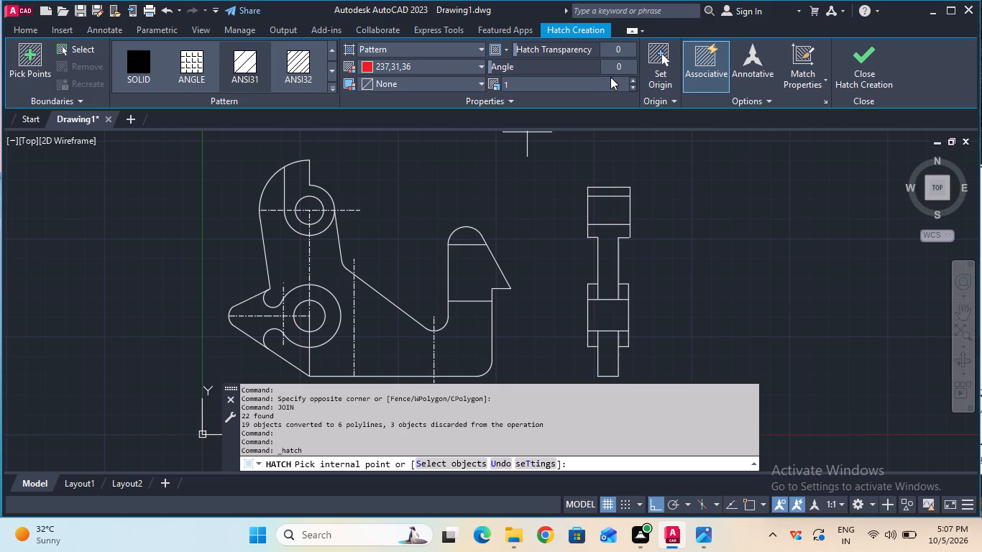
pyautogui.click(631, 76)
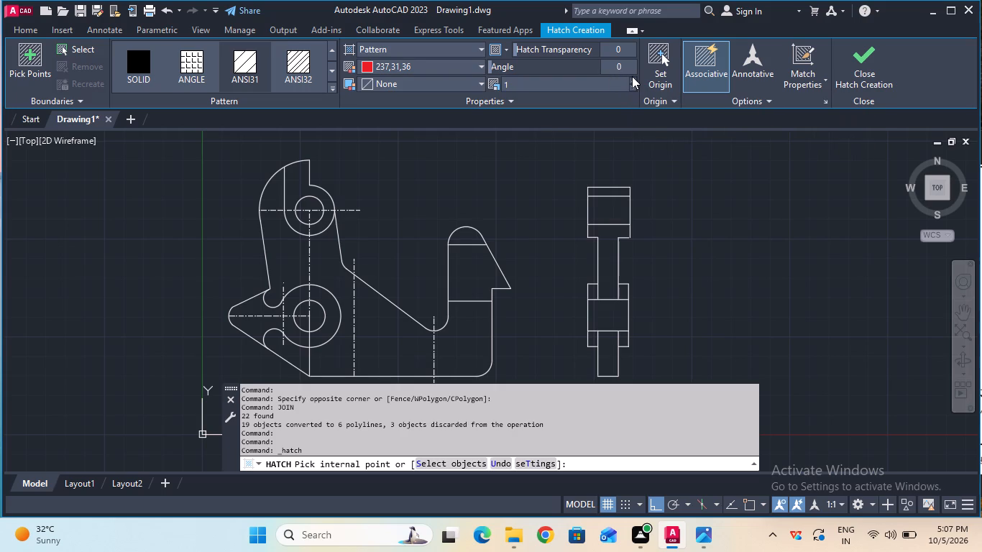
pyautogui.tripleClick(632, 76)
pyautogui.click(632, 76)
pyautogui.tripleClick(632, 78)
pyautogui.click(632, 78)
pyautogui.click(598, 86)
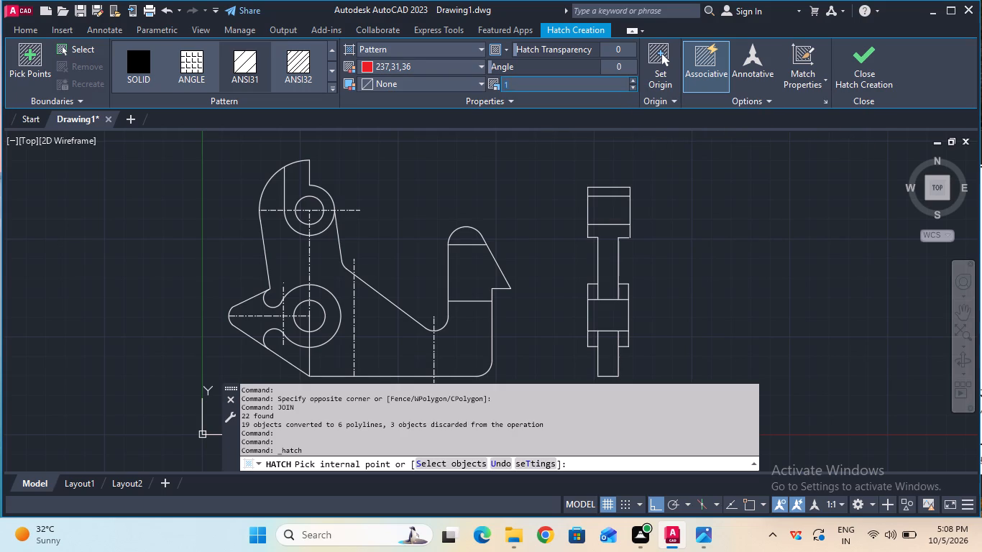
pyautogui.write('20')
pyautogui.click(615, 189)
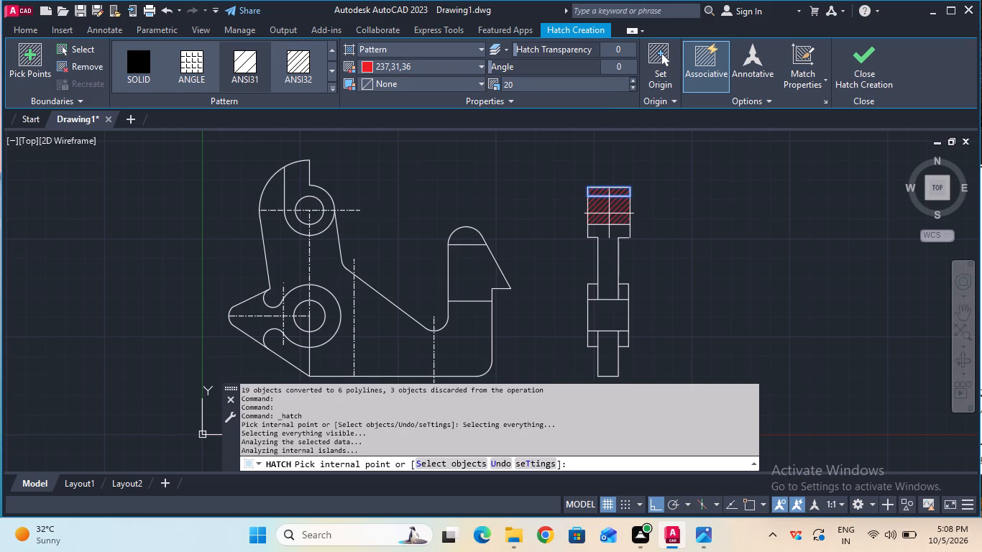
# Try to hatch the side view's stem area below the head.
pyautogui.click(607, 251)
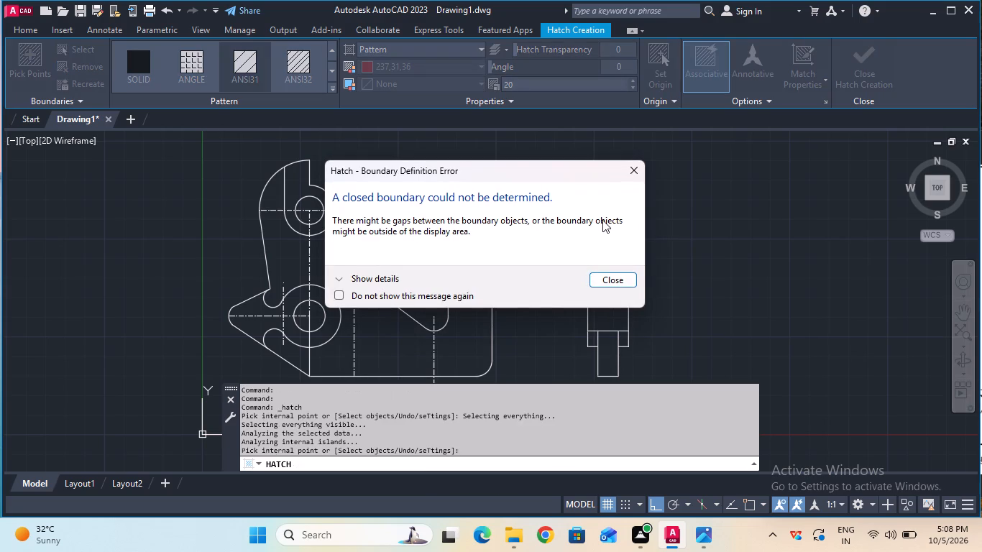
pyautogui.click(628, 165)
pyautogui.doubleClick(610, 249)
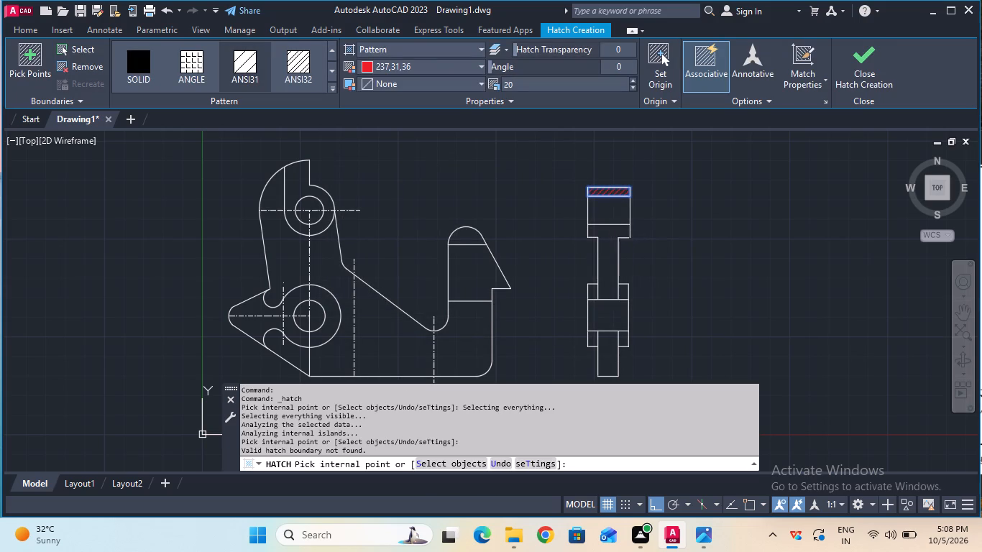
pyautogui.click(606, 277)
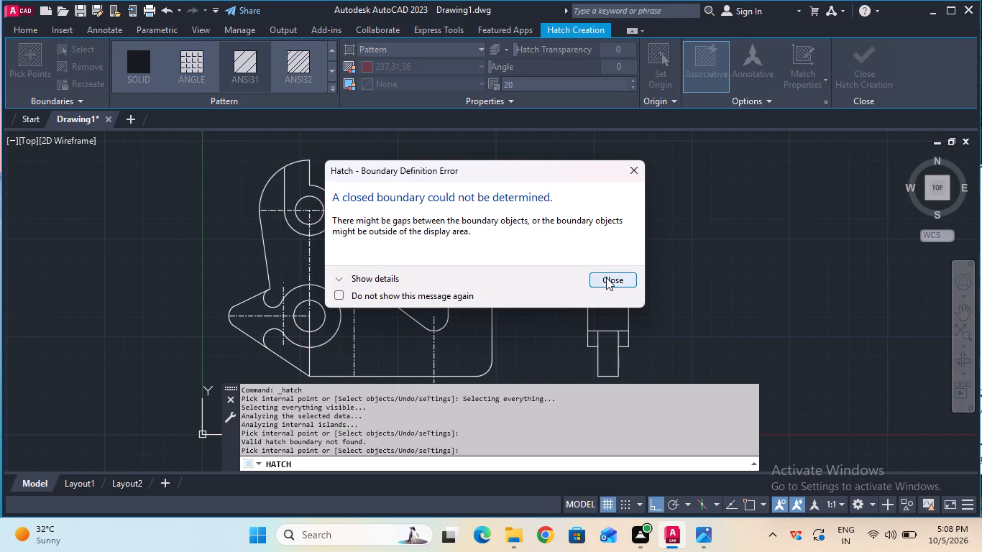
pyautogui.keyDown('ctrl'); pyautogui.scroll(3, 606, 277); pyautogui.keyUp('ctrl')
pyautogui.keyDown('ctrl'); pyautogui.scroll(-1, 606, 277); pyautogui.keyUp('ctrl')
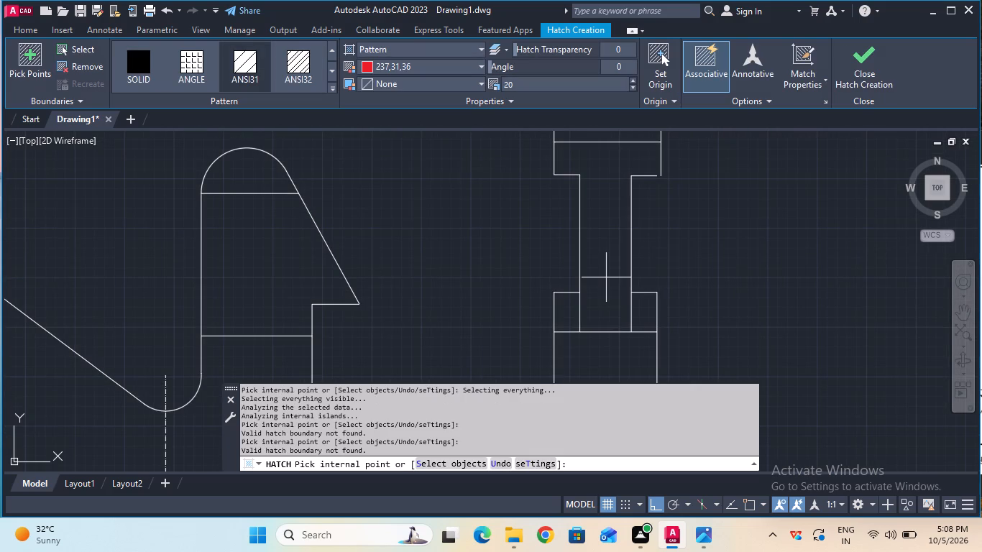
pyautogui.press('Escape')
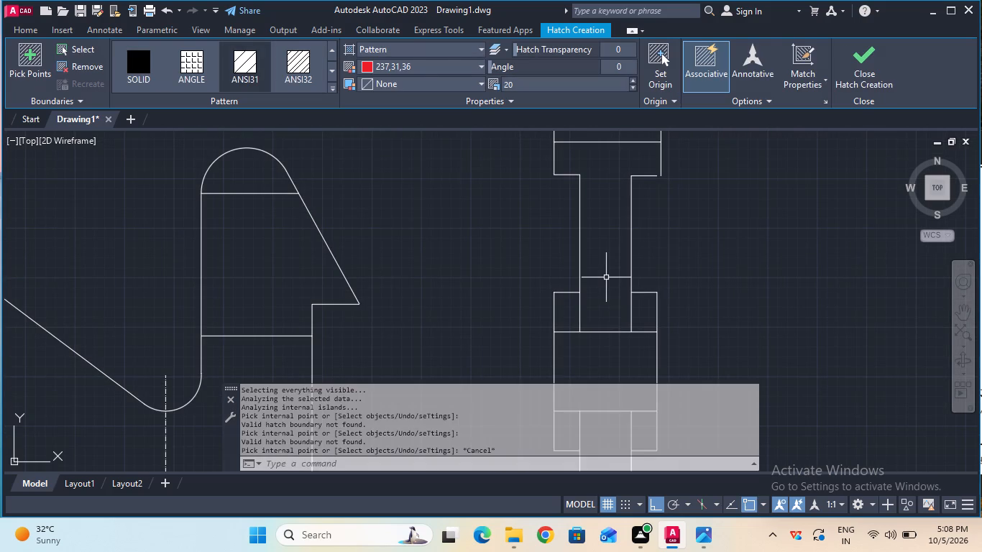
# Extend the short horizontal edge under the side view's head to meet the head's outer vertical edge.
pyautogui.keyDown('ctrl'); pyautogui.scroll(-2, 606, 244); pyautogui.keyUp('ctrl')
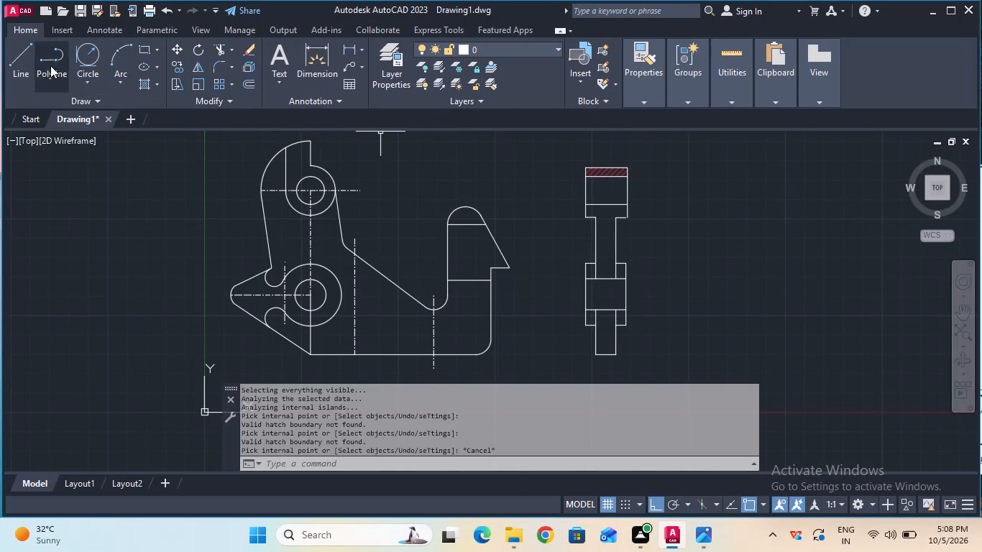
pyautogui.click(232, 52)
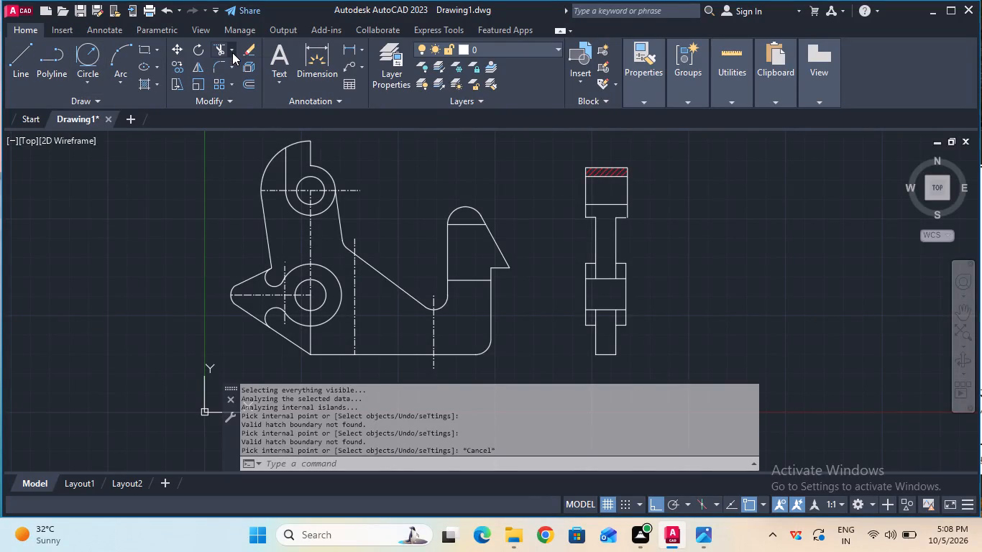
pyautogui.click(246, 97)
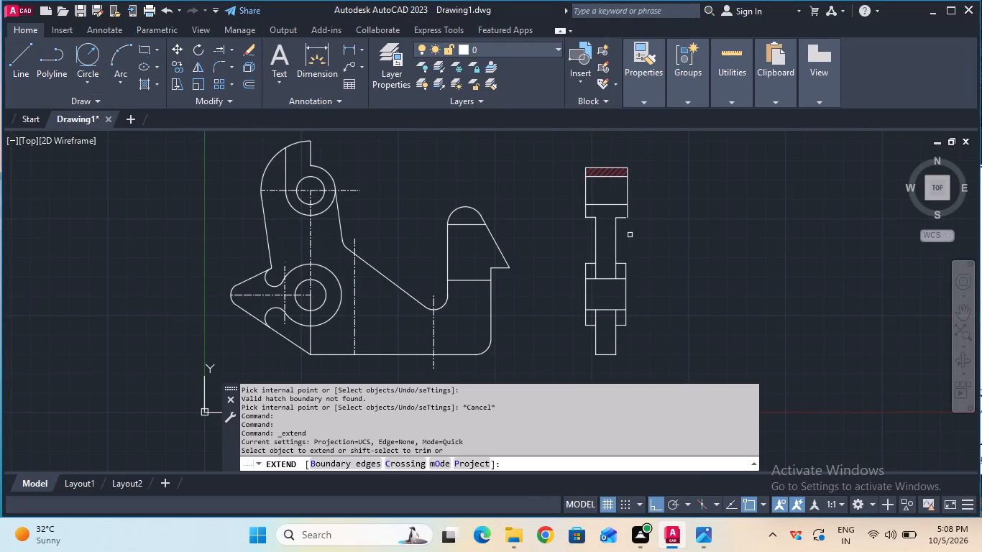
pyautogui.keyDown('ctrl'); pyautogui.scroll(3, 611, 224); pyautogui.keyUp('ctrl')
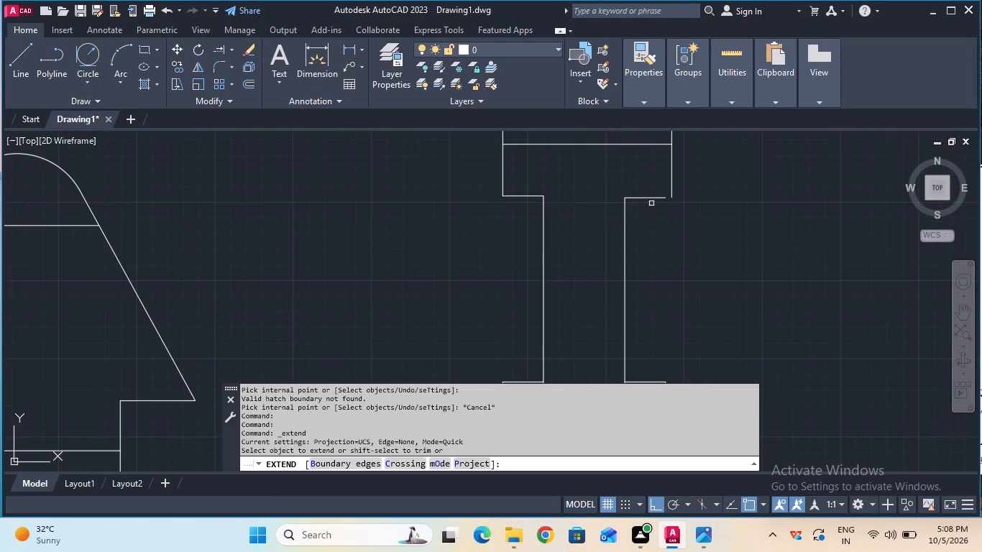
pyautogui.click(661, 198)
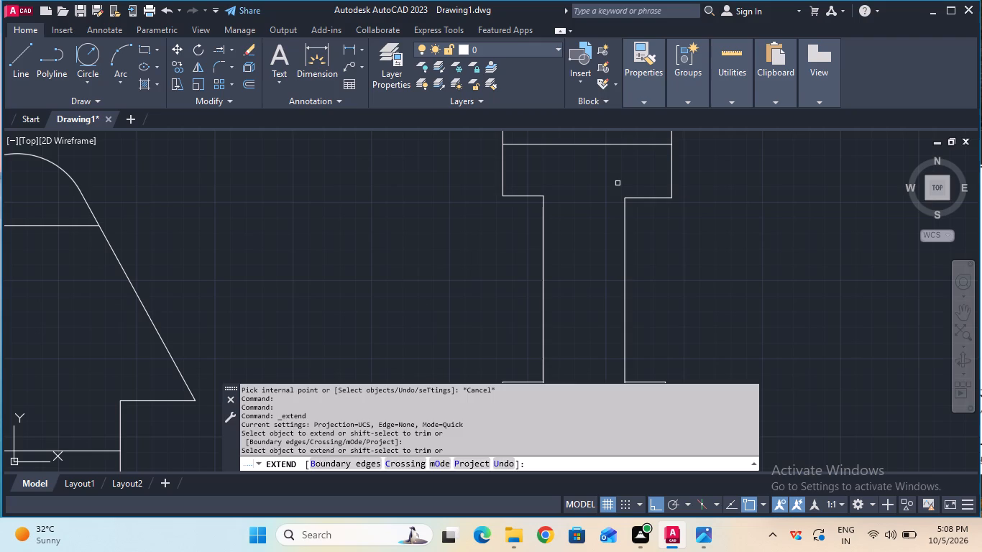
pyautogui.press('Escape')
# Hatch the side view's stem with the head's lower strip, the base, and the four boss corners around the lower hole in the same red pattern.
pyautogui.keyDown('ctrl'); pyautogui.scroll(-3, 618, 183); pyautogui.keyUp('ctrl')
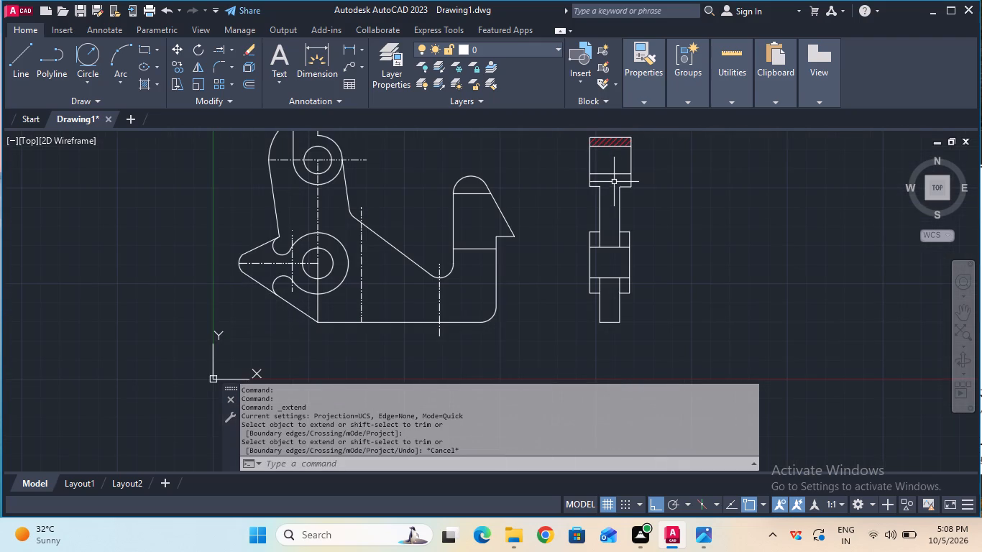
pyautogui.click(142, 83)
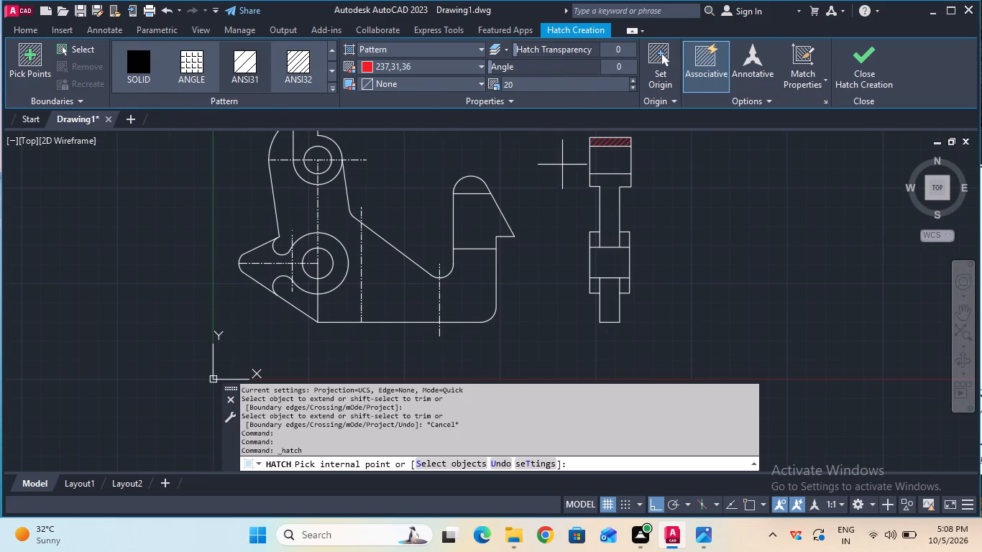
pyautogui.click(607, 197)
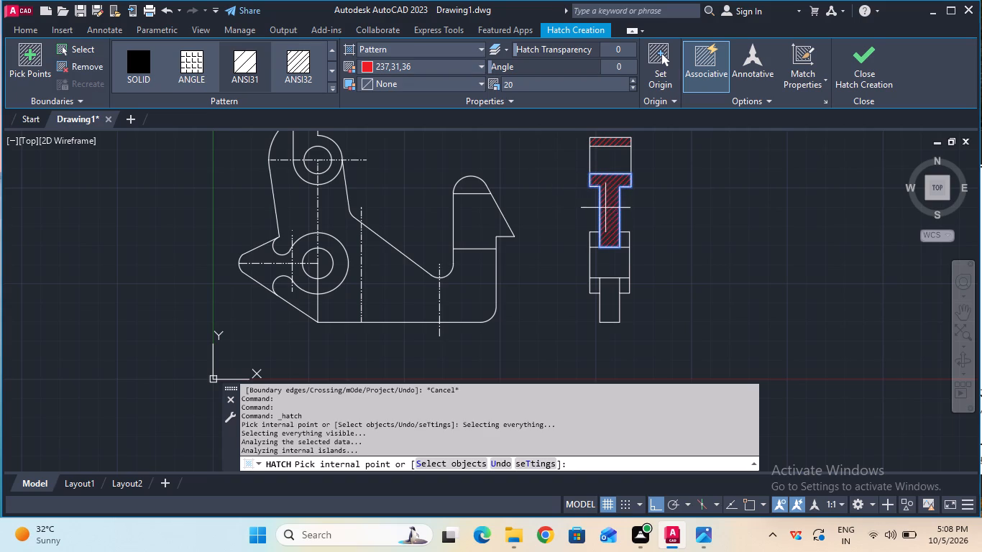
pyautogui.click(595, 239)
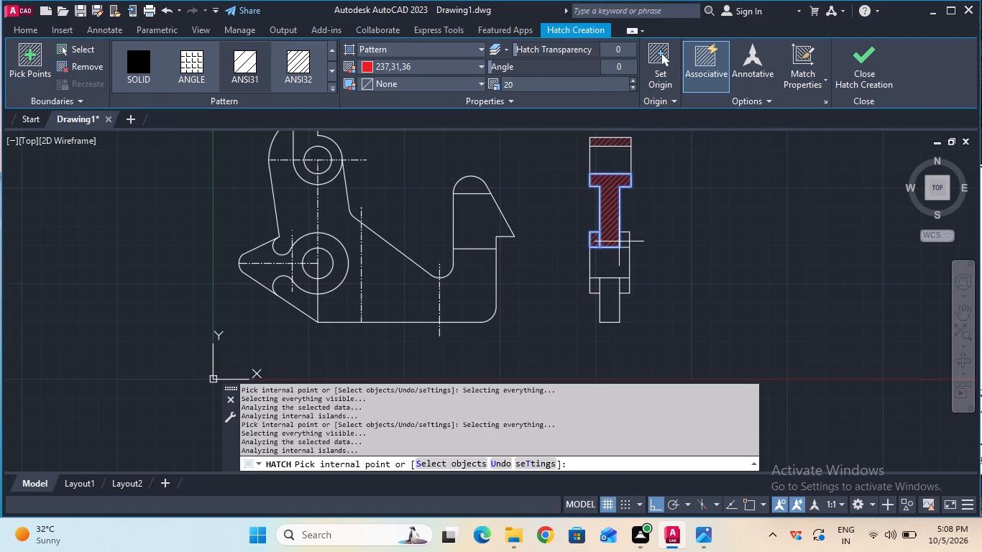
pyautogui.click(623, 241)
pyautogui.click(604, 285)
pyautogui.click(597, 285)
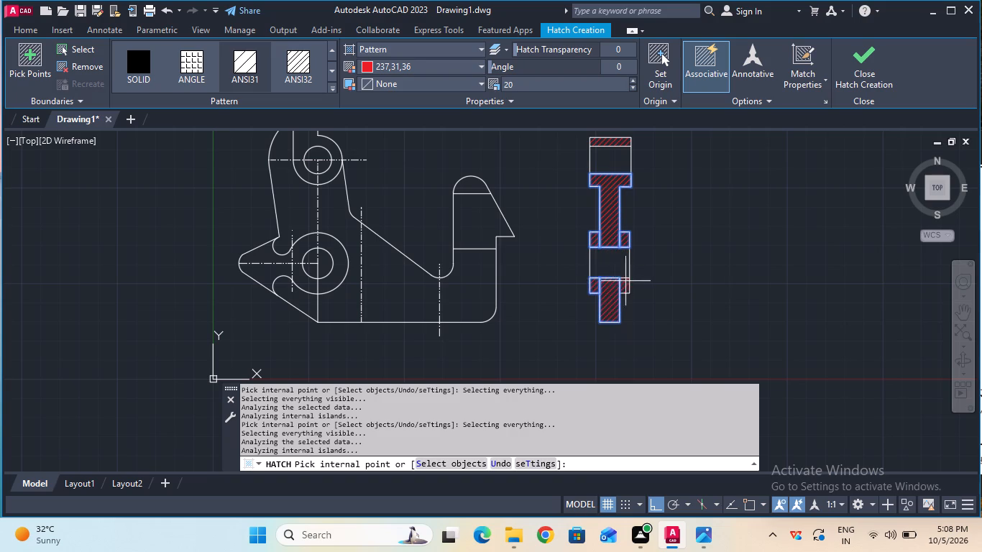
pyautogui.click(626, 287)
pyautogui.press('Escape')
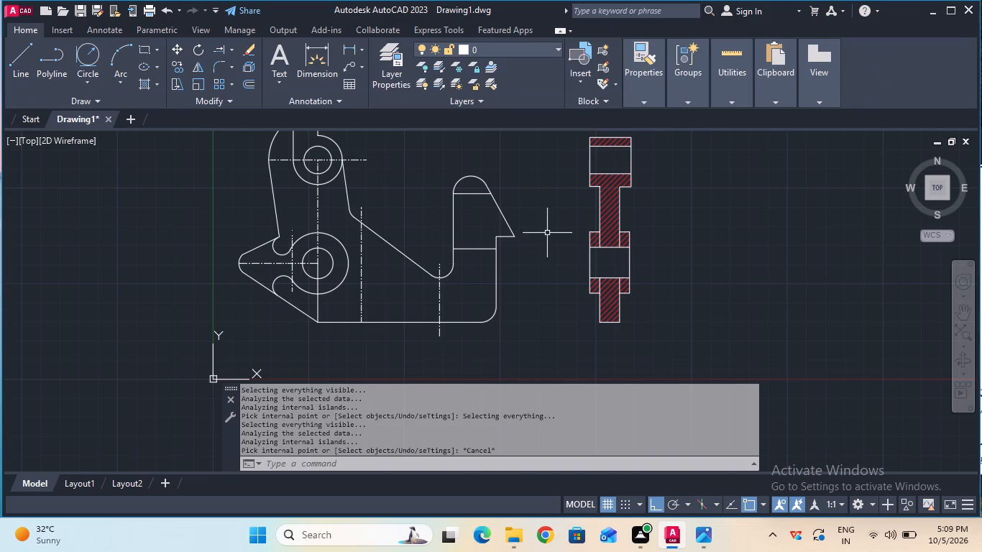
pyautogui.press('Escape')
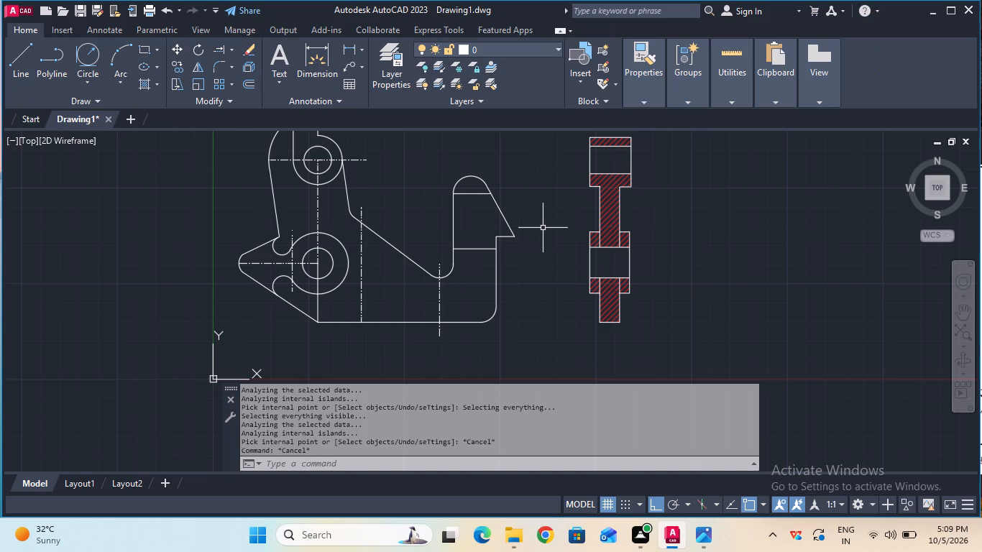
pyautogui.press('Escape')
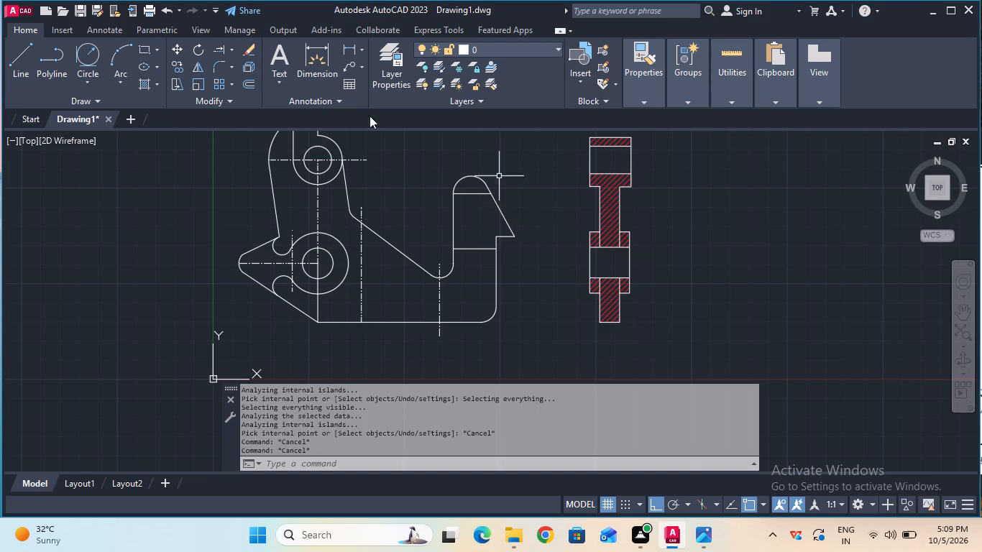
# Add a linear dimension below the side view for the width of its stem's bottom edge.
pyautogui.click(349, 52)
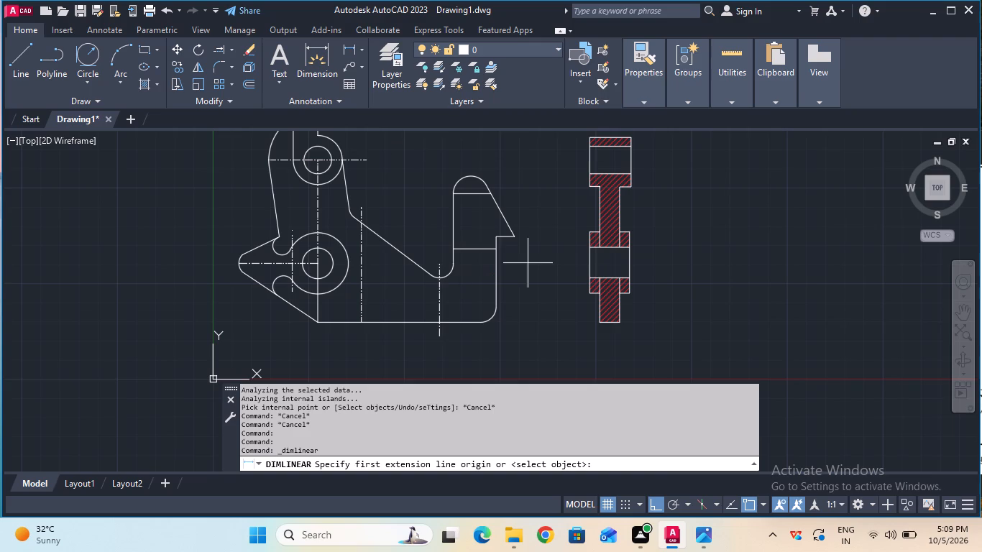
pyautogui.click(599, 323)
pyautogui.click(619, 322)
pyautogui.click(621, 351)
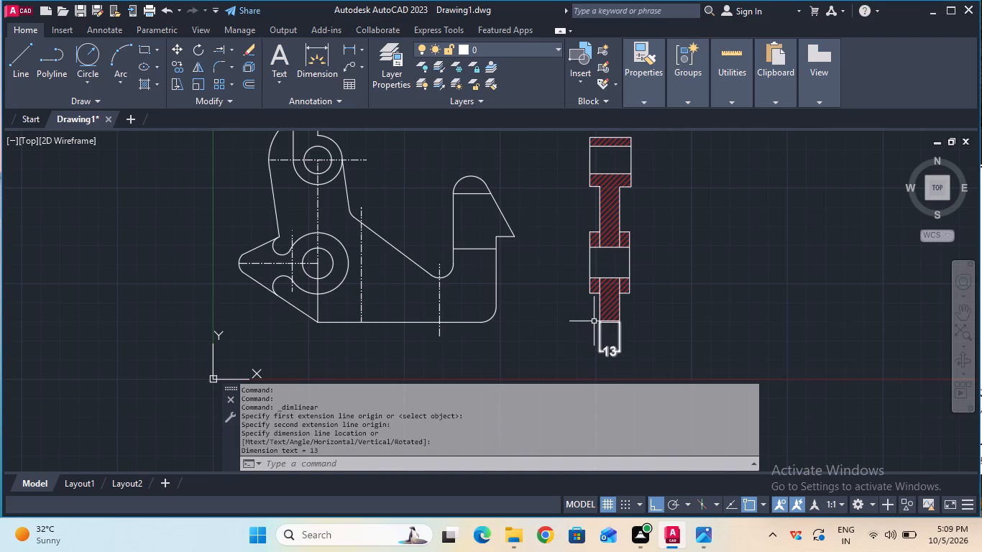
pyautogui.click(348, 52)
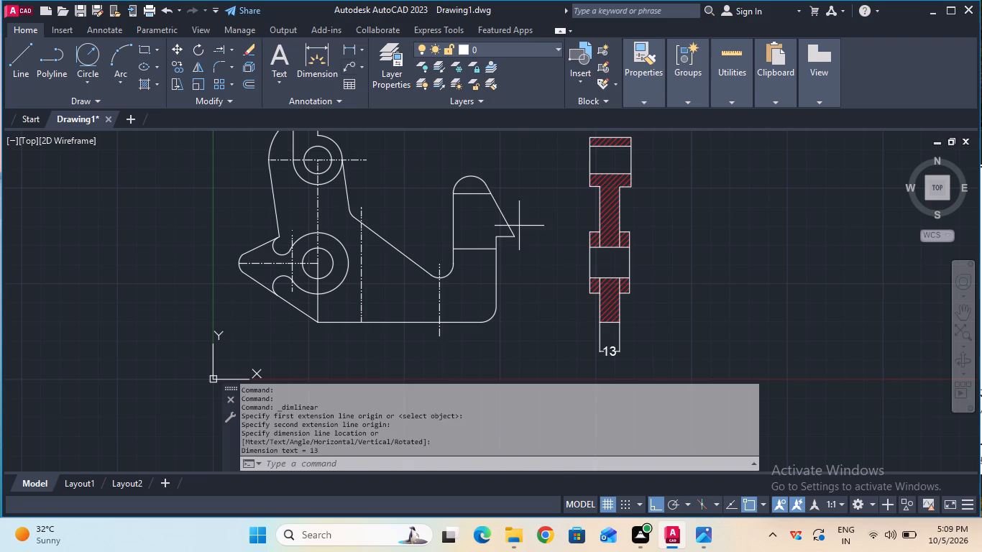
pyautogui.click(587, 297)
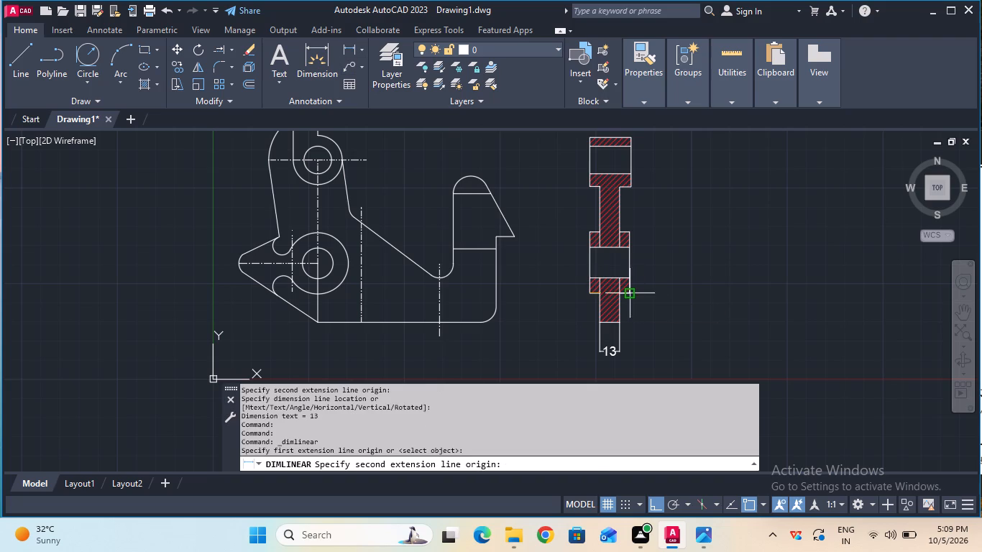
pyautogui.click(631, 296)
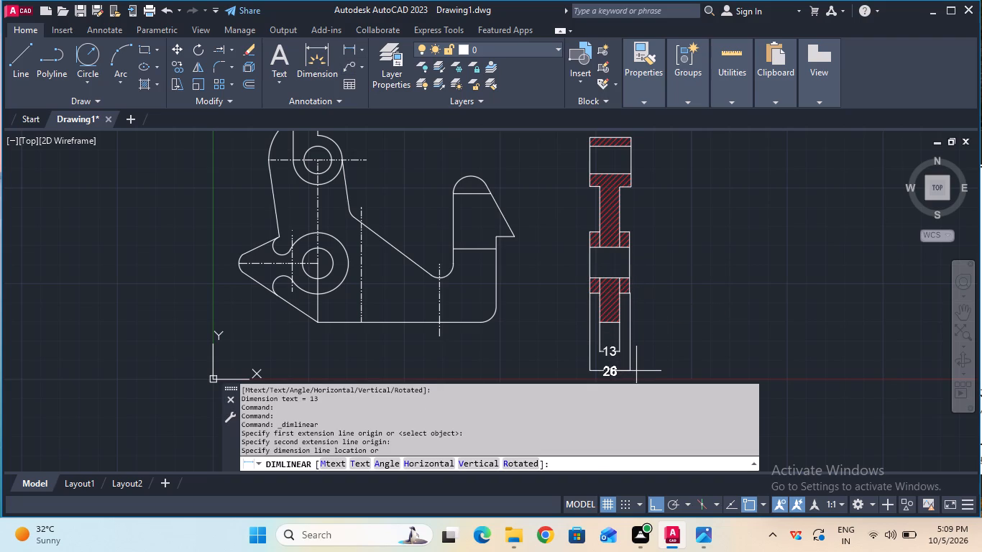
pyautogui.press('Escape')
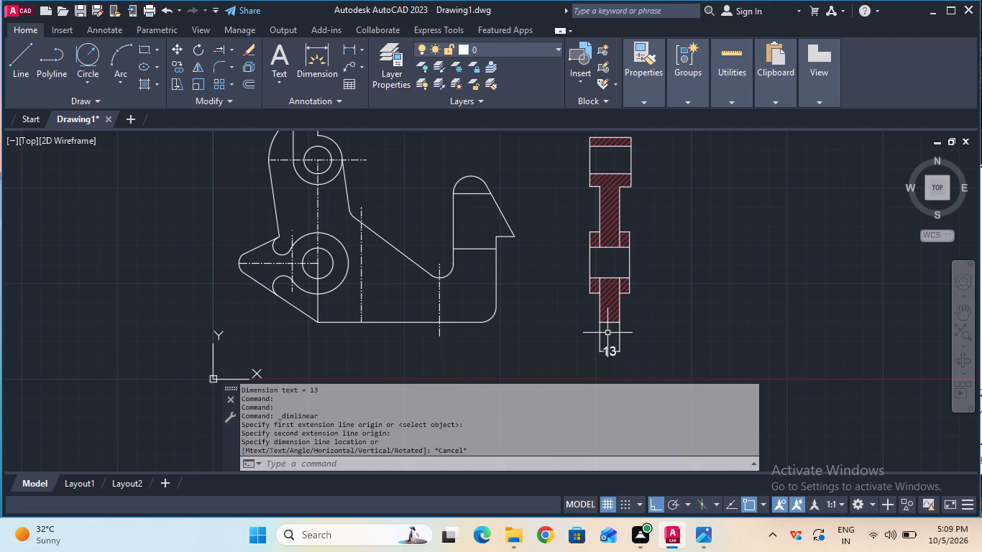
# Add vertical linear dimensions for the lower and upper hole heights, placed beside the side view's outer edge facing the front view.
pyautogui.click(351, 52)
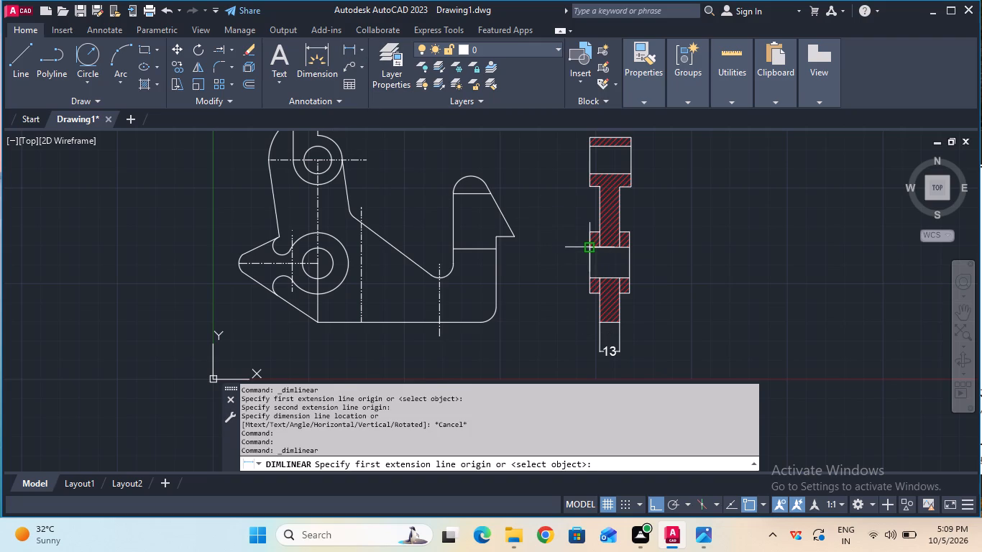
pyautogui.click(589, 248)
pyautogui.click(587, 276)
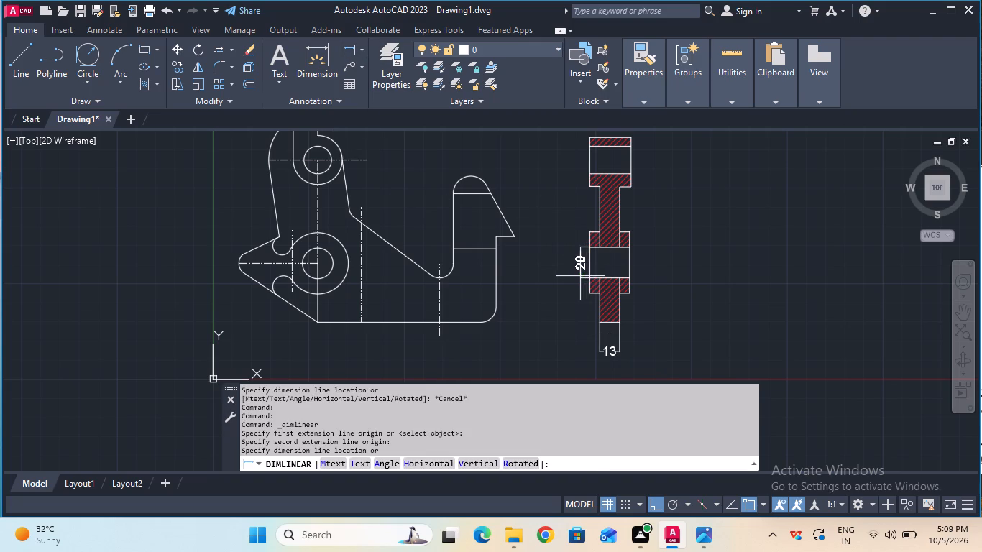
pyautogui.click(578, 277)
pyautogui.click(341, 54)
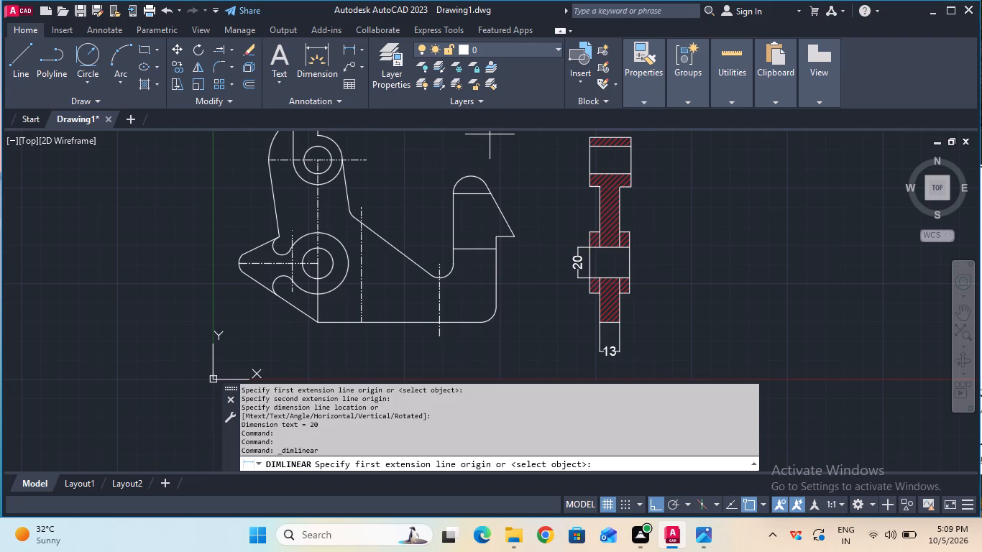
pyautogui.click(589, 144)
pyautogui.click(589, 174)
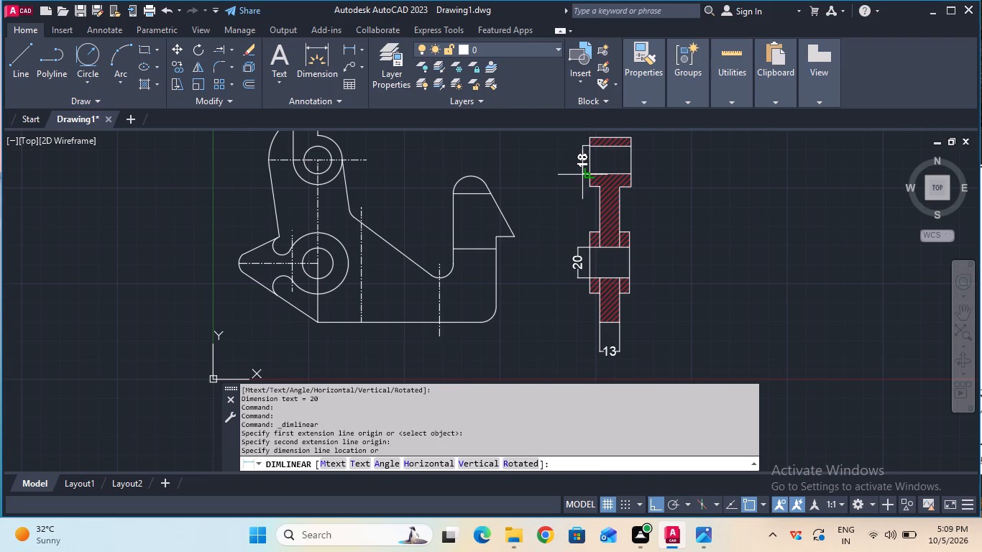
pyautogui.click(574, 175)
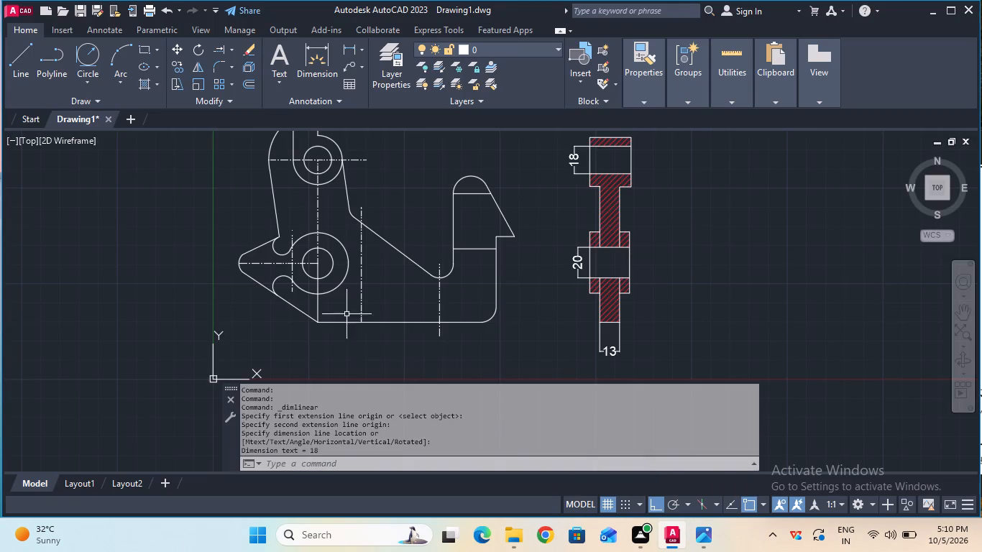
# Place a 160 horizontal linear dimension below the front view, running leftward from the upper end of its bottom-right corner arc.
pyautogui.keyDown('ctrl'); pyautogui.scroll(-1, 316, 288); pyautogui.keyUp('ctrl')
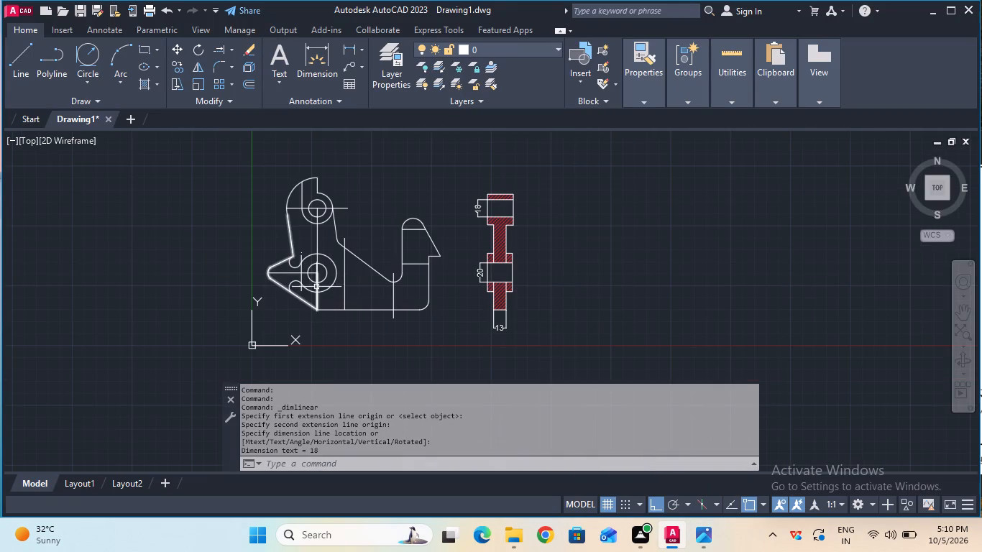
pyautogui.doubleClick(352, 47)
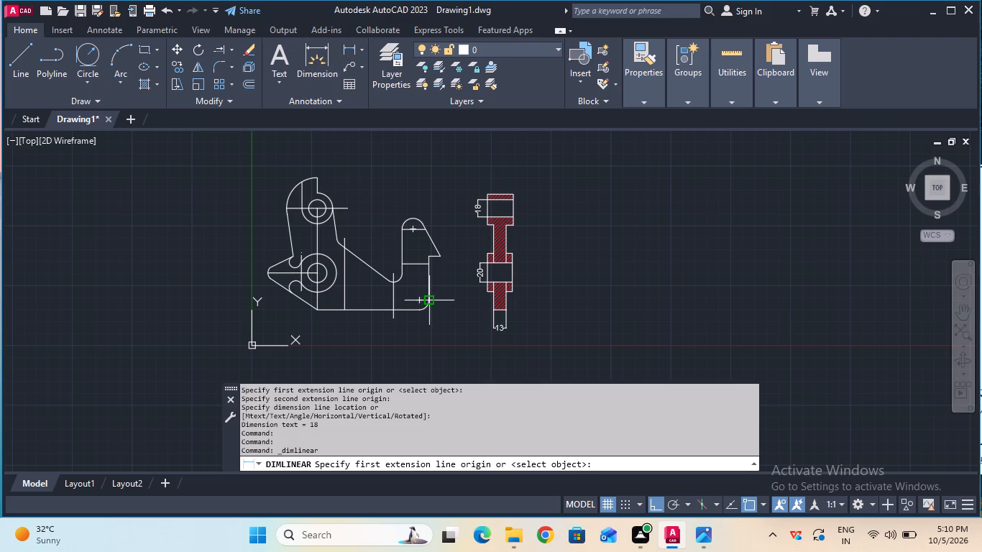
pyautogui.doubleClick(427, 298)
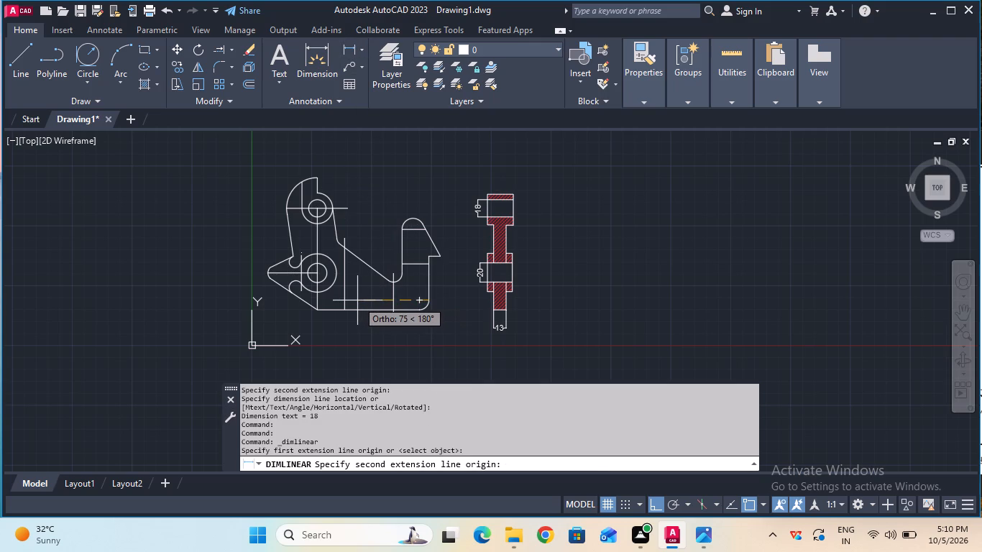
pyautogui.write('160')
pyautogui.press('Return')
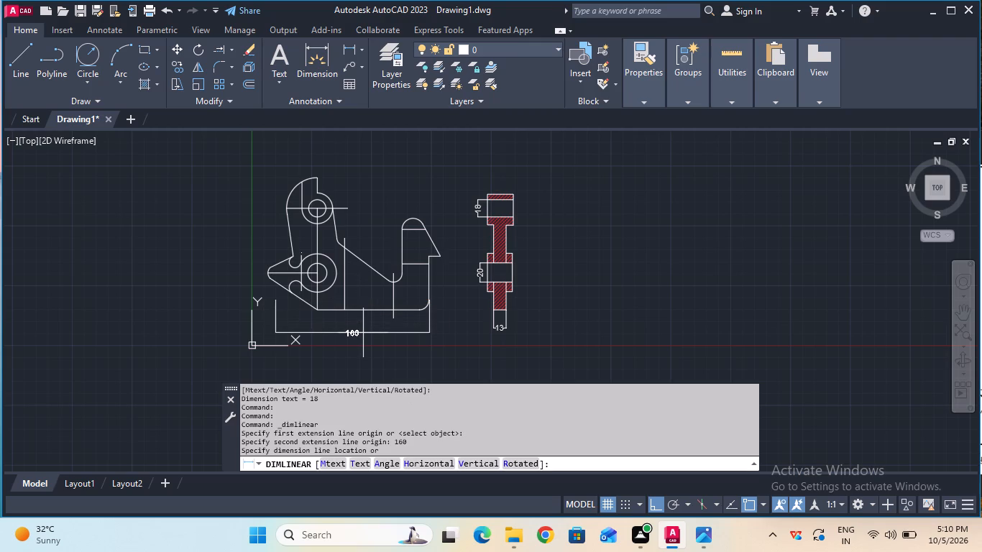
pyautogui.click(363, 333)
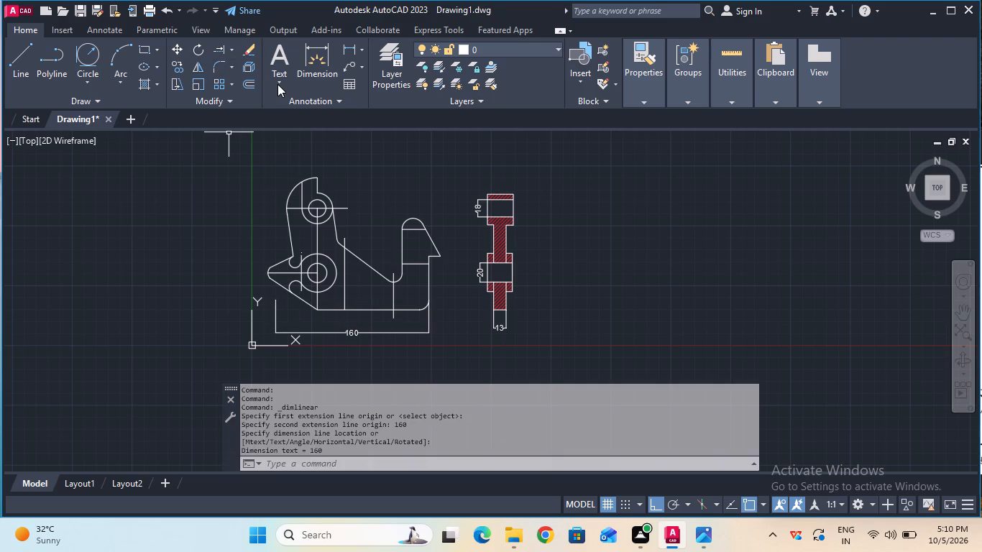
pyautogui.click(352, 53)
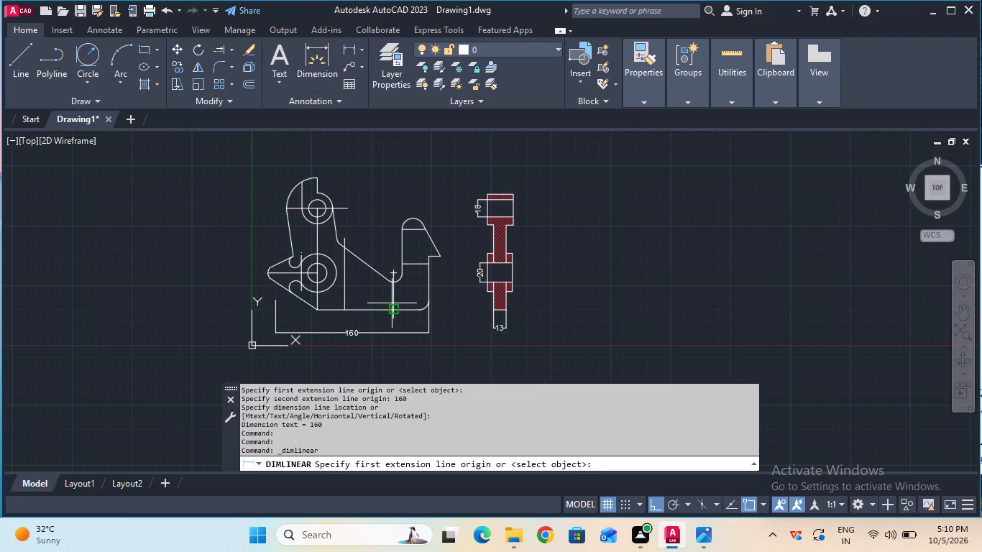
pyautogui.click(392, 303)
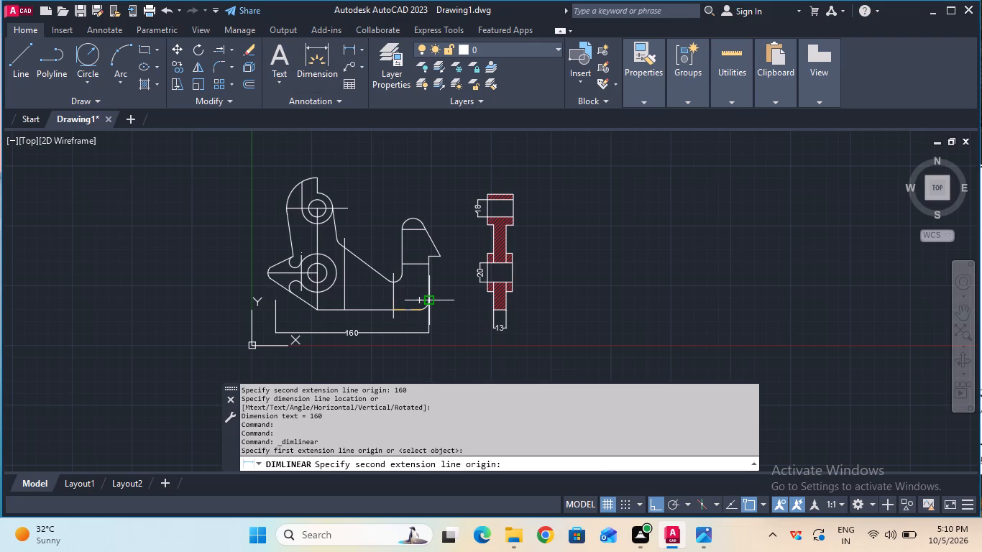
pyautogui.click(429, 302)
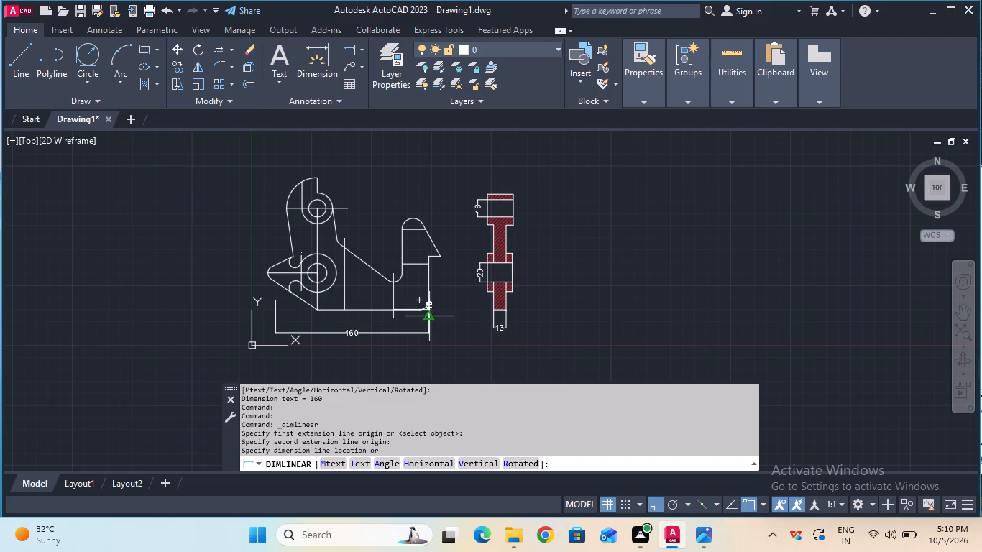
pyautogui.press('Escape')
# Dimension the horizontal distances from the front view's right vertical edge to the notch centreline and to the middle dash-dot centreline, placed below the profile.
pyautogui.keyDown('ctrl'); pyautogui.scroll(2, 429, 314); pyautogui.keyUp('ctrl')
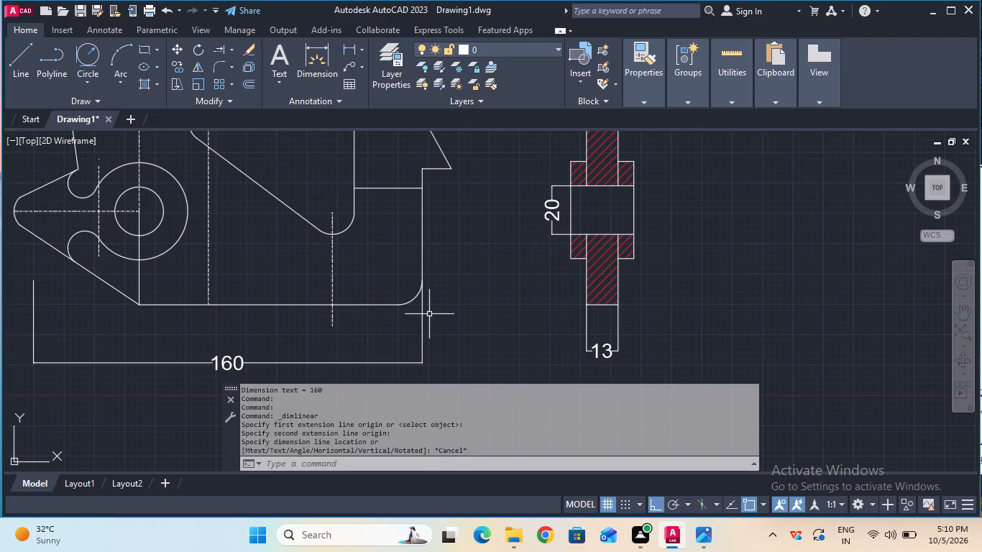
pyautogui.click(344, 50)
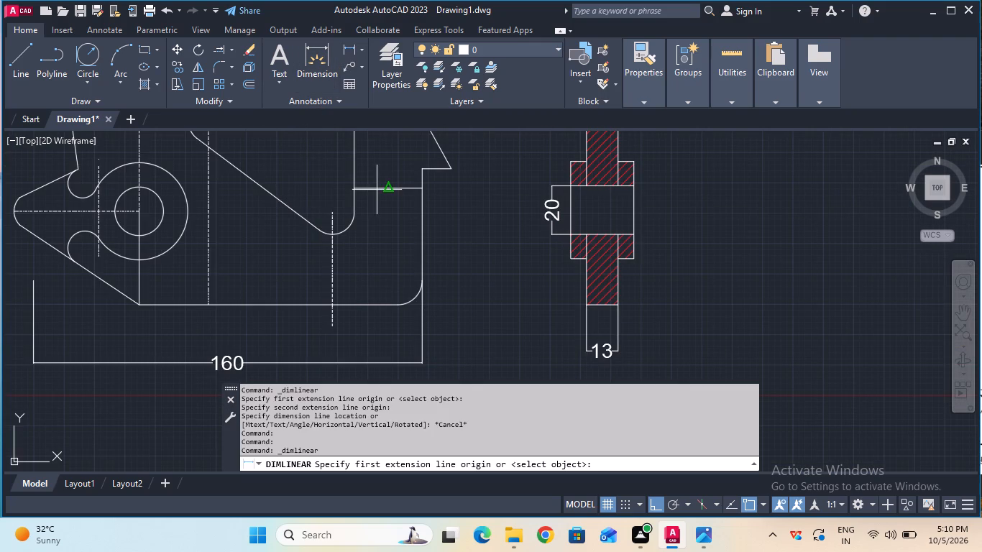
pyautogui.click(422, 279)
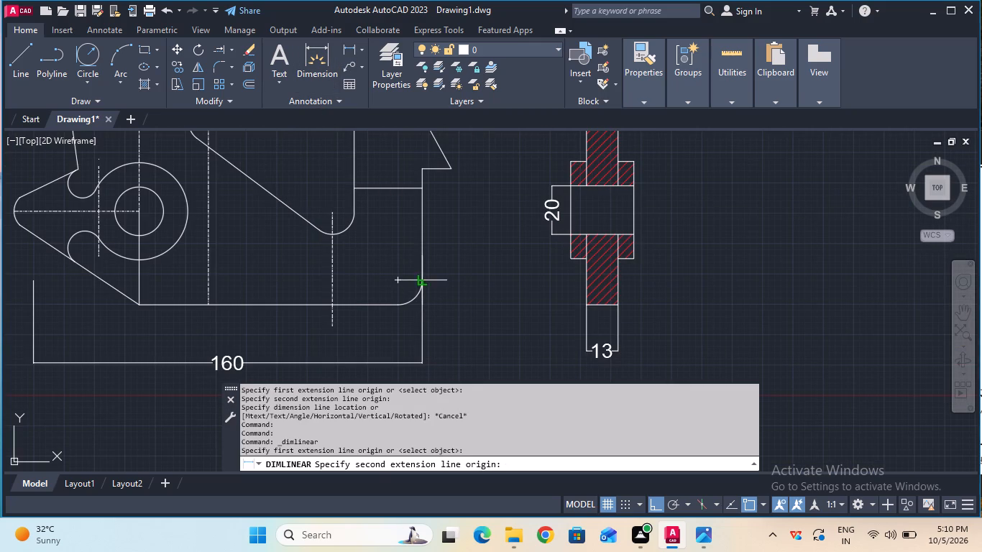
pyautogui.click(329, 278)
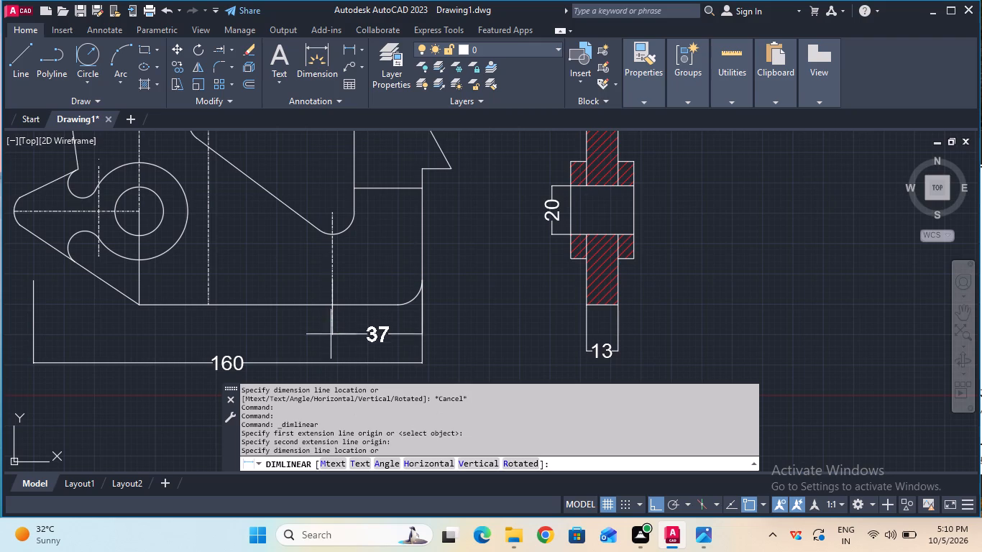
pyautogui.click(332, 343)
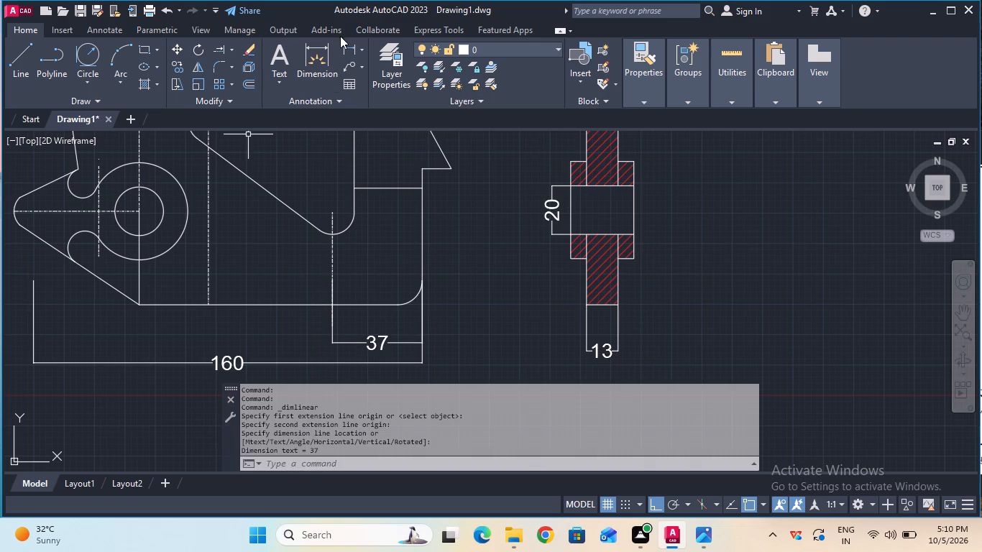
pyautogui.click(347, 44)
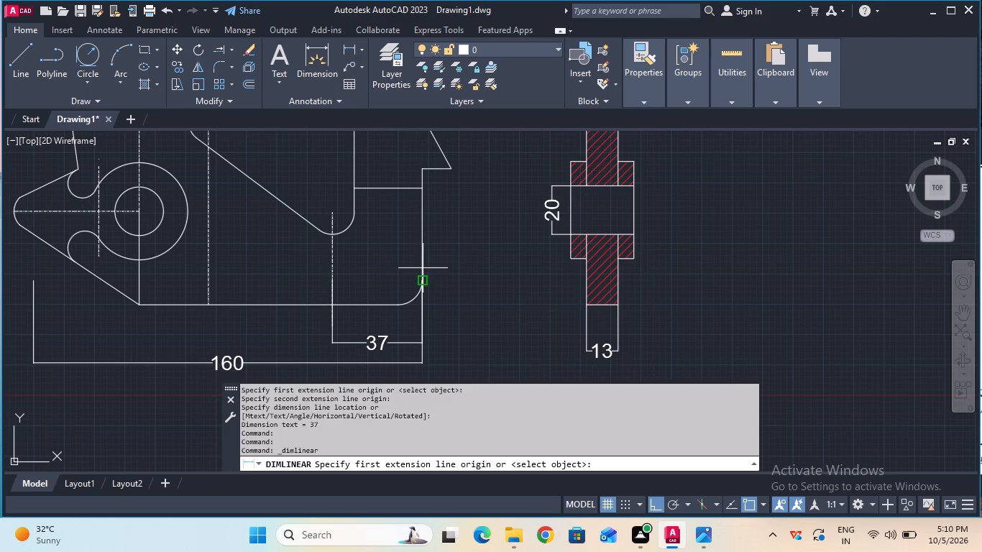
pyautogui.click(422, 280)
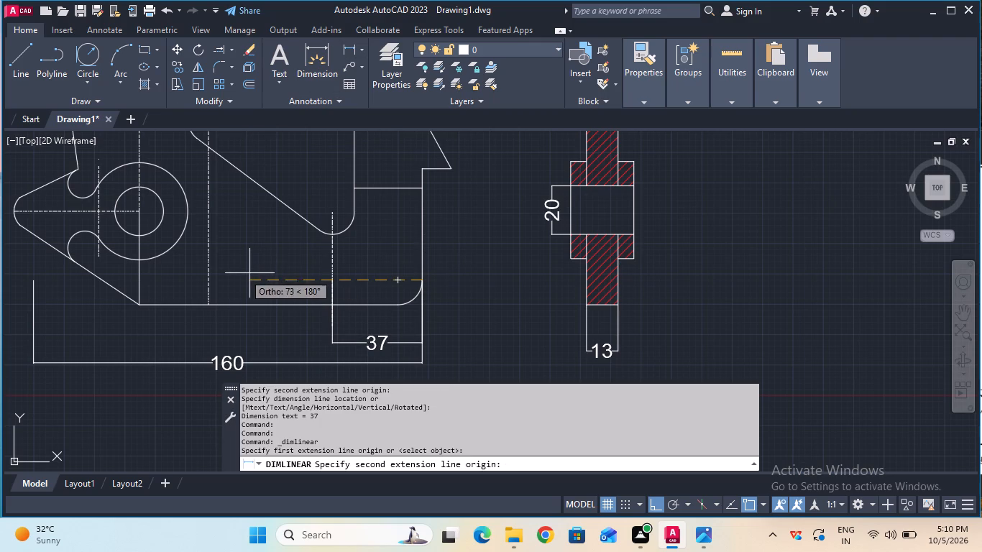
pyautogui.click(205, 278)
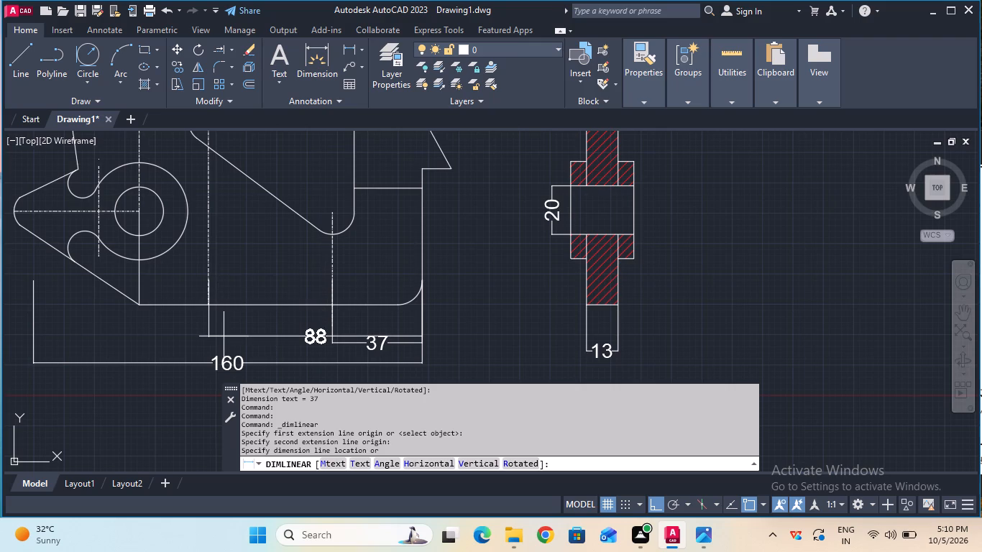
pyautogui.click(224, 331)
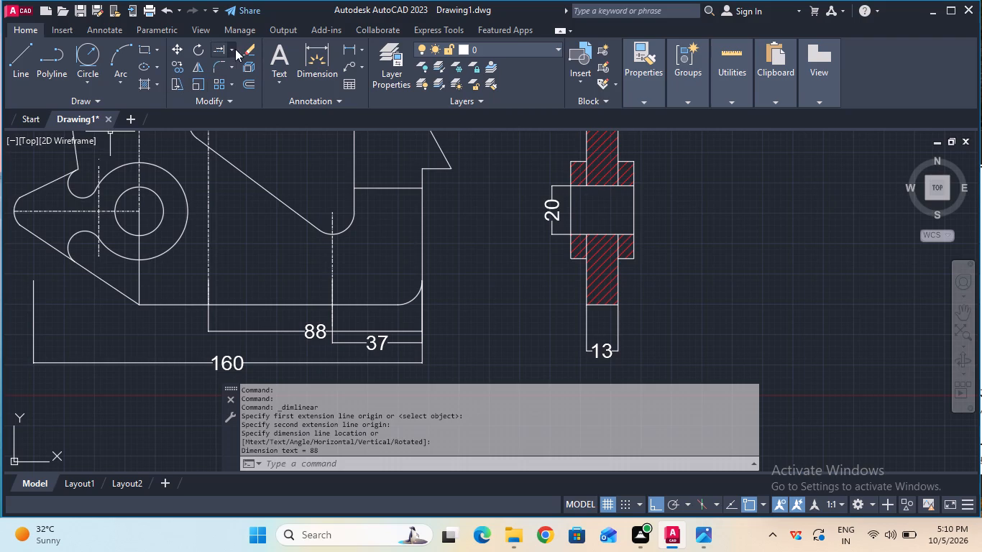
# Dimension the horizontal distance from the front view's right vertical edge to the lower hole's vertical line, placed below the 160 dimension.
pyautogui.click(348, 47)
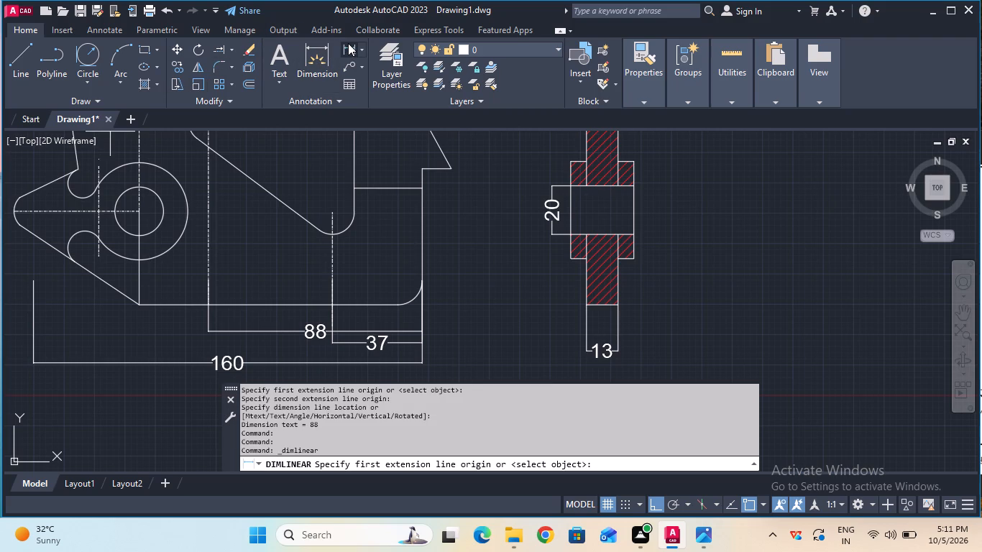
pyautogui.click(422, 281)
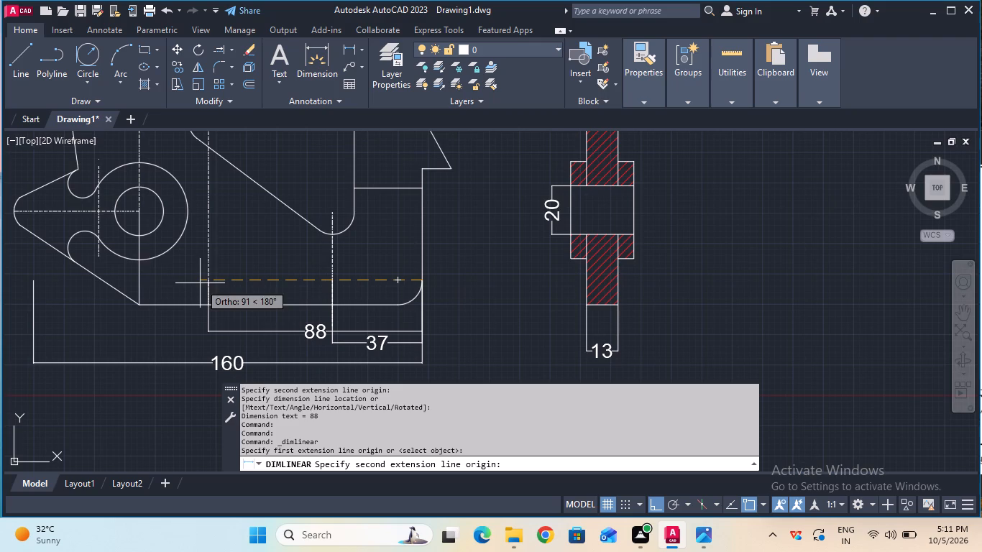
pyautogui.click(138, 283)
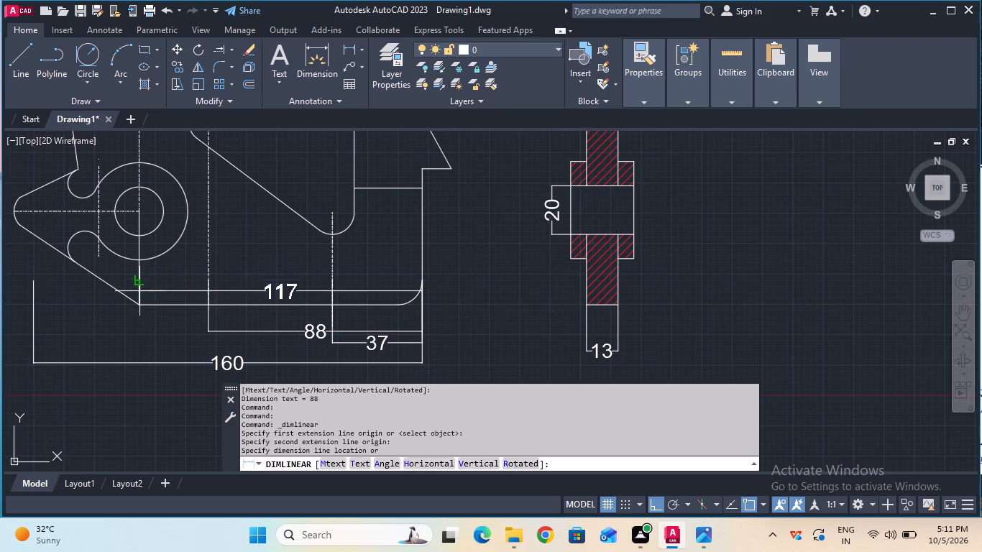
pyautogui.click(153, 381)
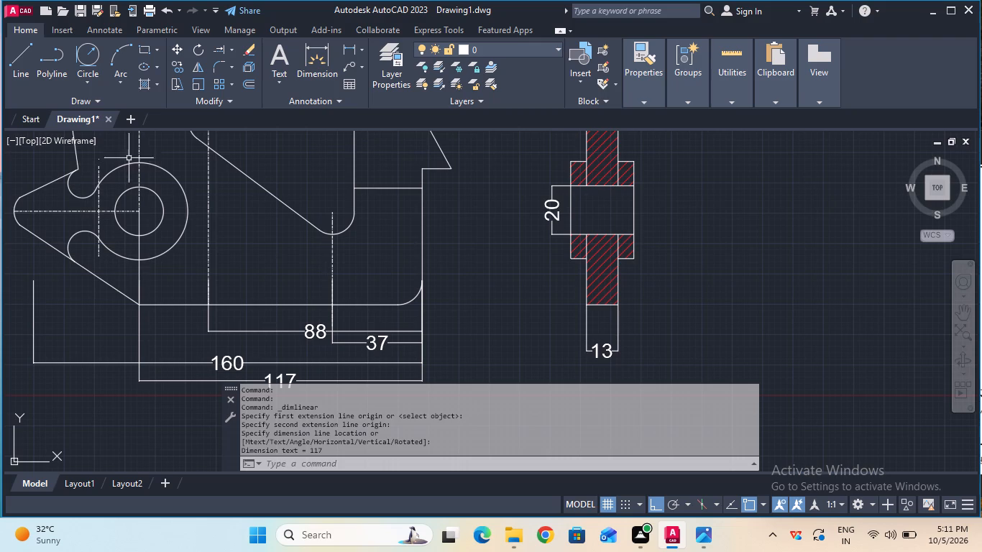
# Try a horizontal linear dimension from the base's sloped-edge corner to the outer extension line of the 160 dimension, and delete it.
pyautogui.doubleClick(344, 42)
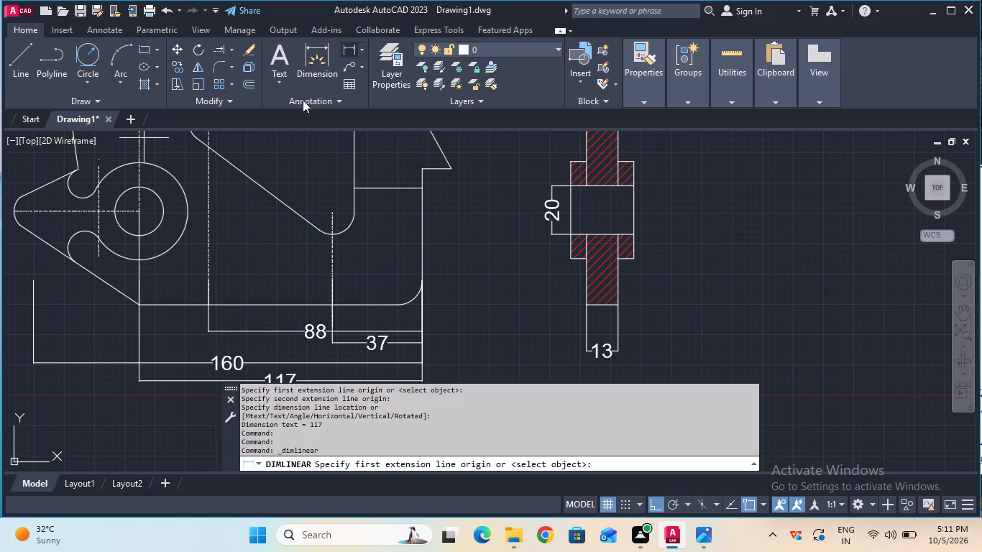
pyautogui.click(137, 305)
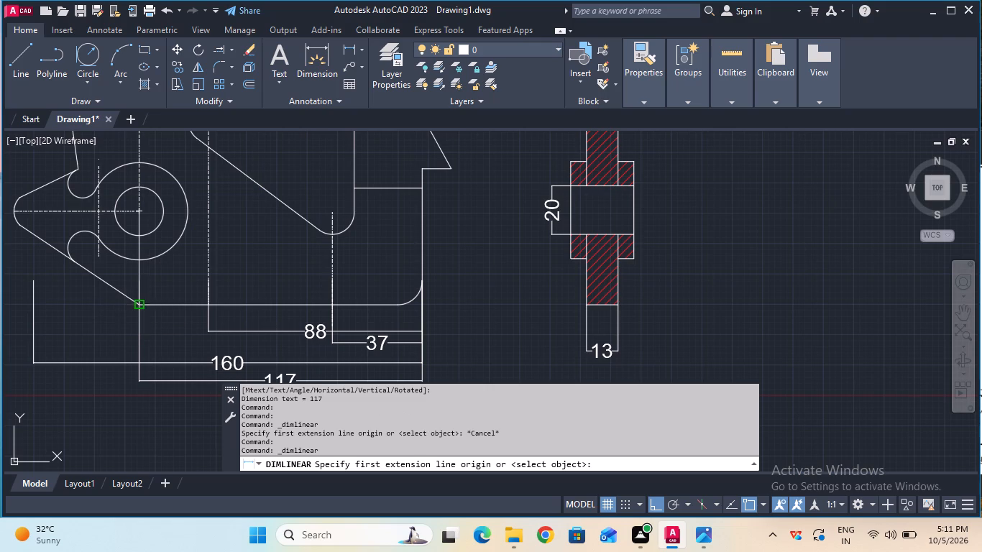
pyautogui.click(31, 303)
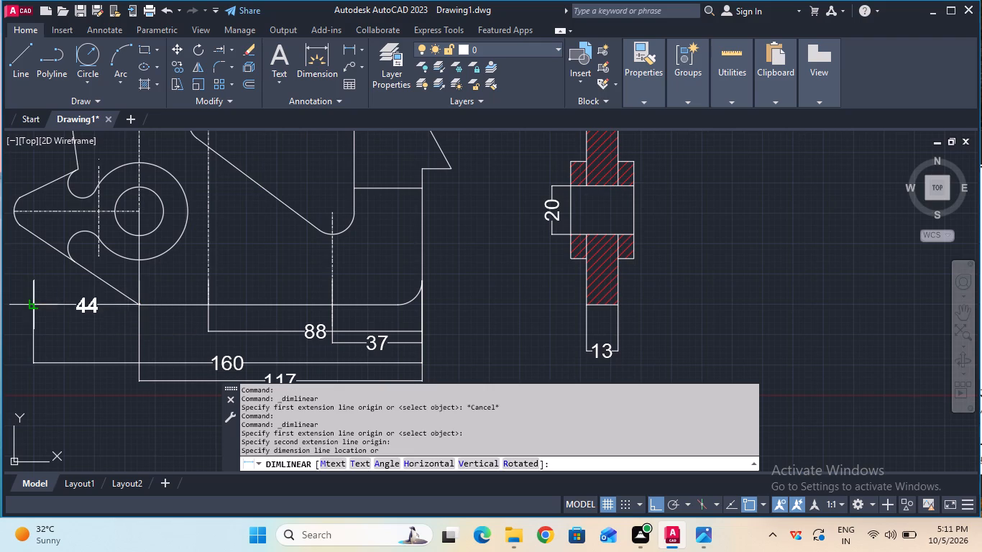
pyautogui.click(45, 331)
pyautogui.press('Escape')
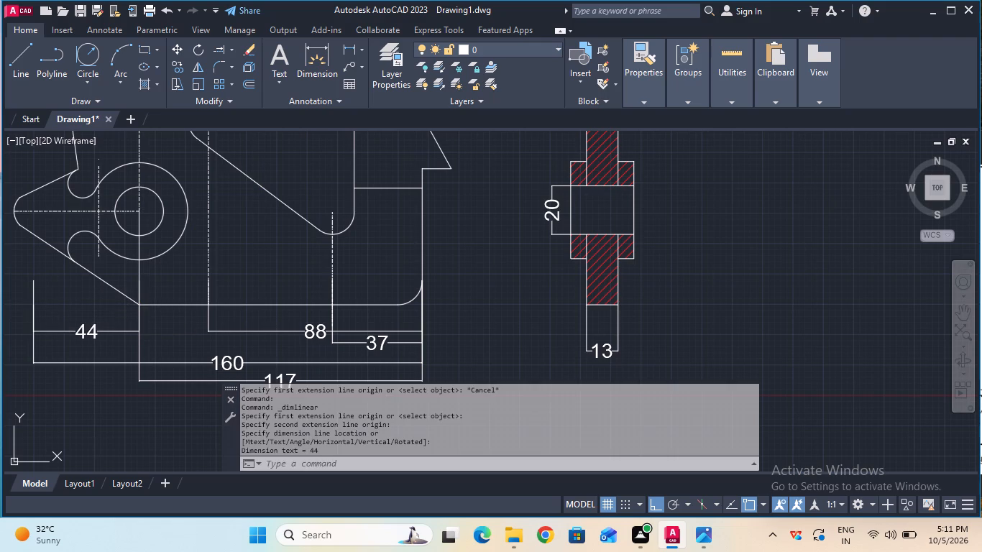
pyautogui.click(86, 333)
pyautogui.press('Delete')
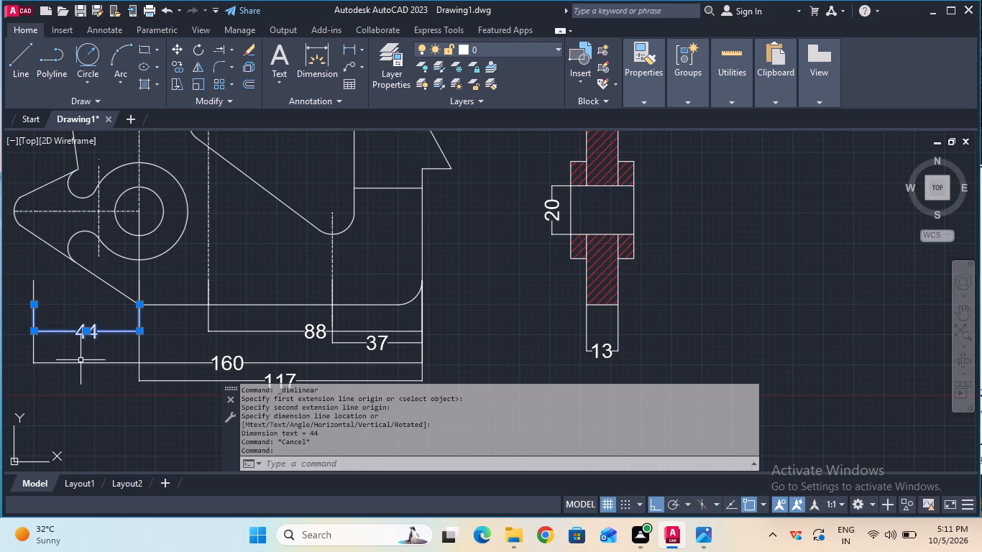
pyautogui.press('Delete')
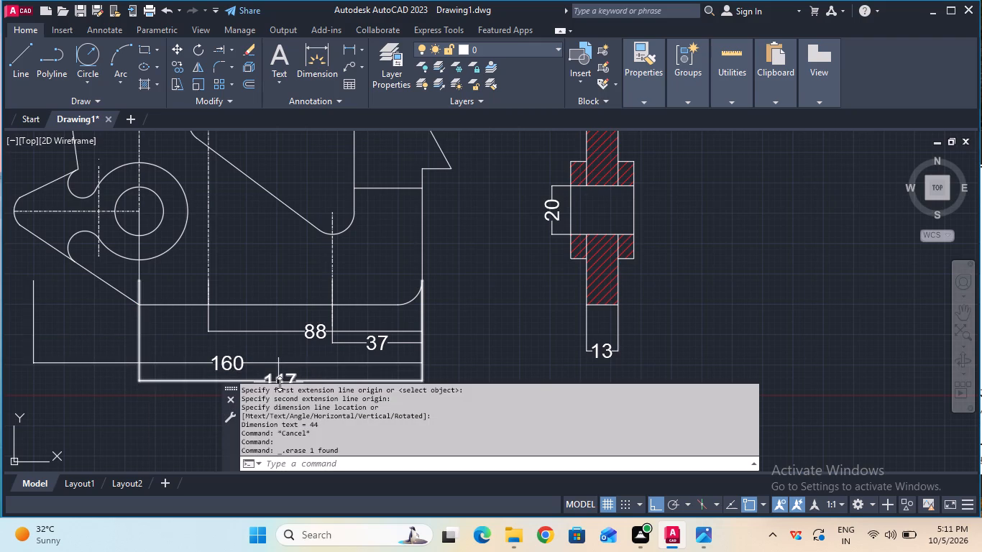
# Delete the 117 horizontal dimension below the front view.
pyautogui.click(285, 375)
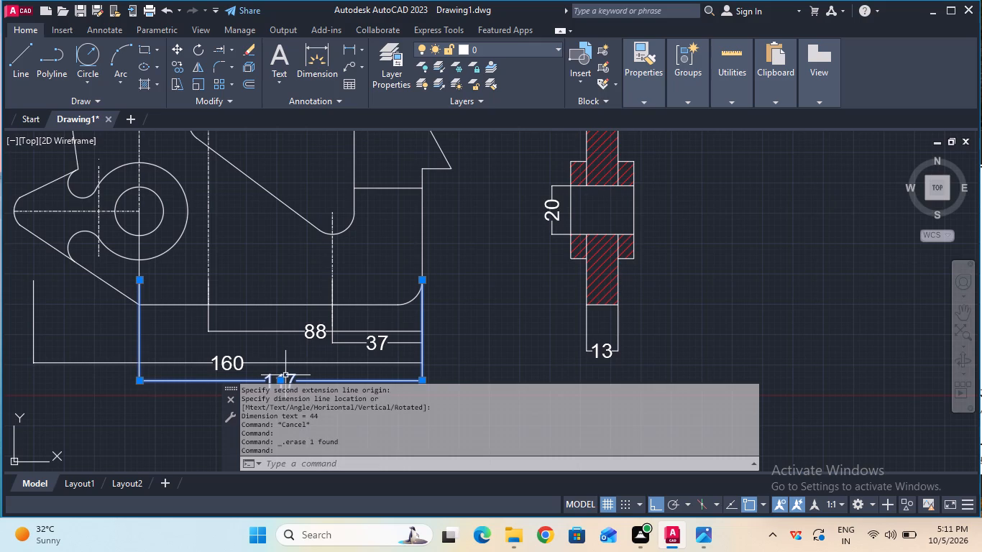
pyautogui.press('Delete')
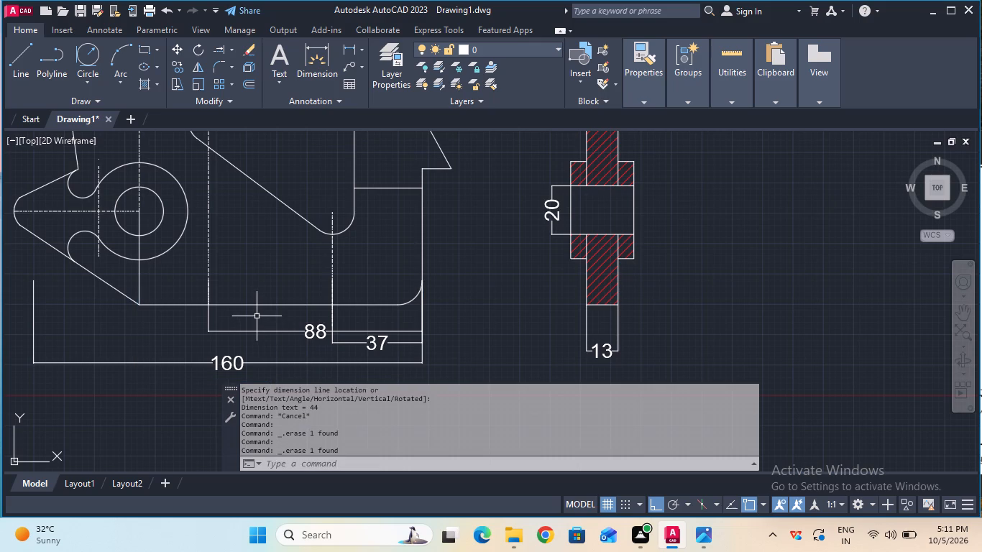
# Add radius dimensions to the front view's pointed tip arc and the fillet where the upright arm meets the long sloping edge.
pyautogui.keyDown('ctrl'); pyautogui.scroll(-1, 257, 316); pyautogui.keyUp('ctrl')
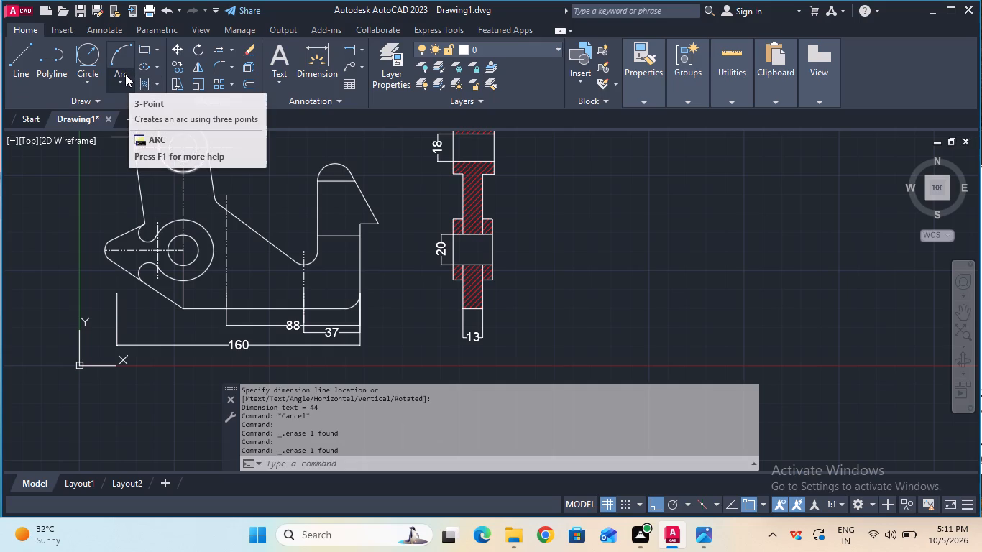
pyautogui.doubleClick(359, 47)
pyautogui.click(362, 51)
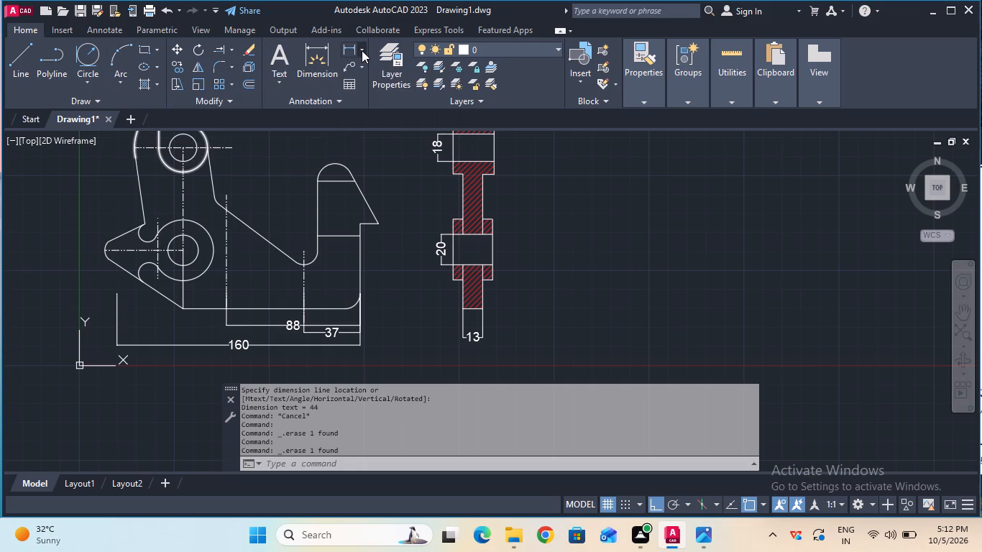
pyautogui.click(380, 184)
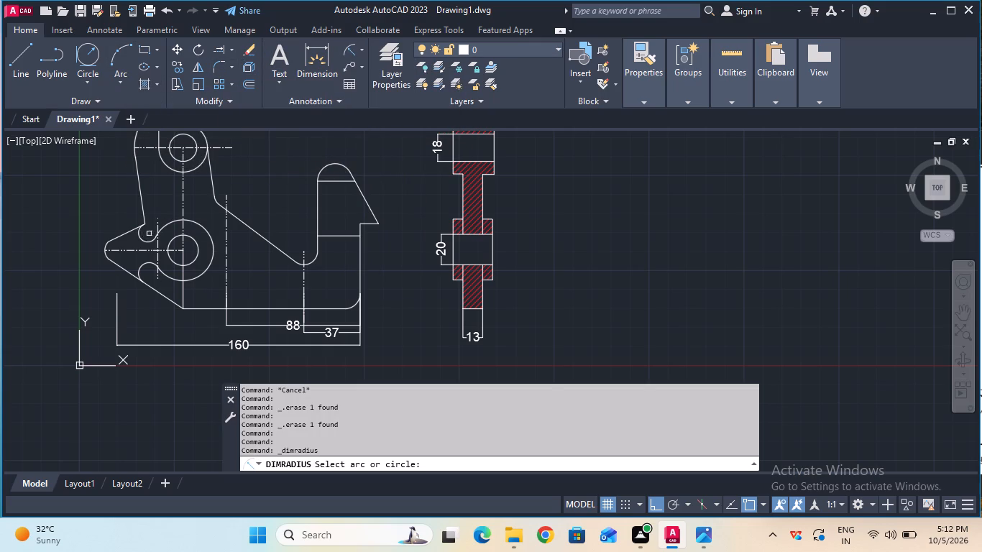
pyautogui.click(106, 245)
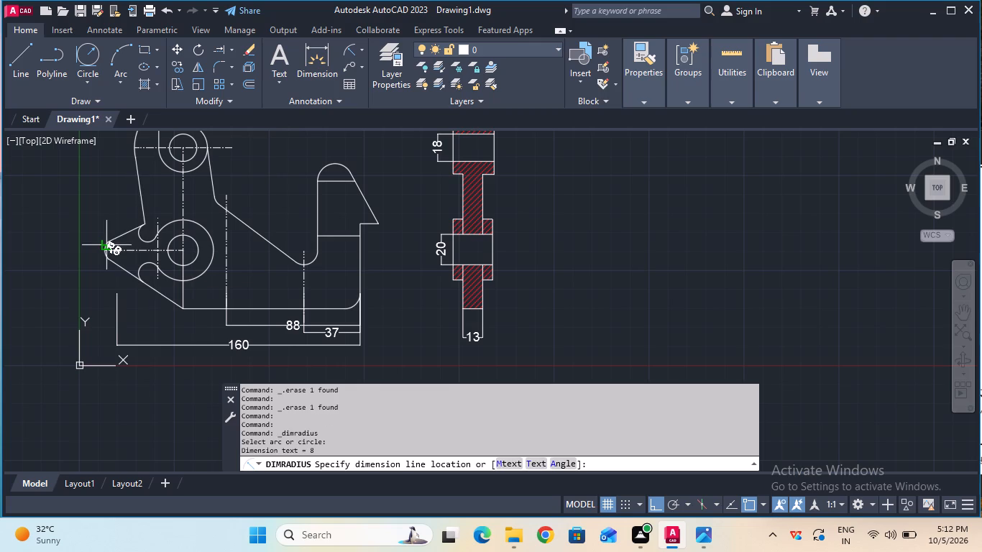
pyautogui.click(98, 236)
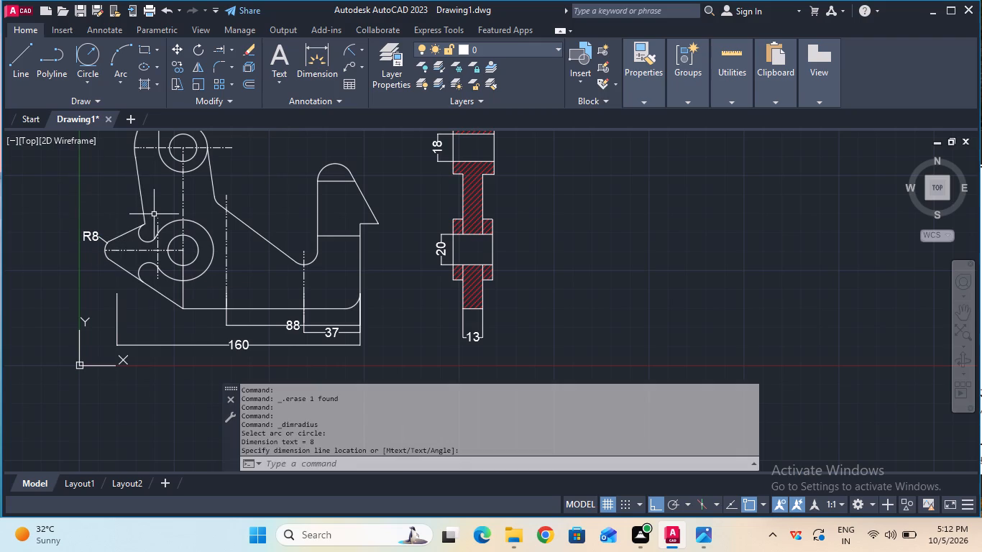
pyautogui.click(354, 52)
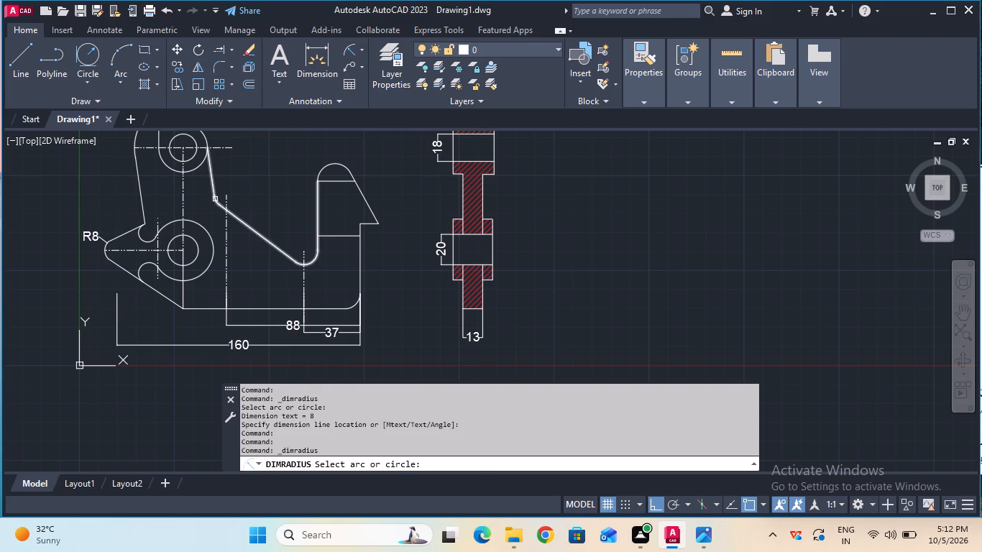
pyautogui.click(215, 199)
pyautogui.click(206, 206)
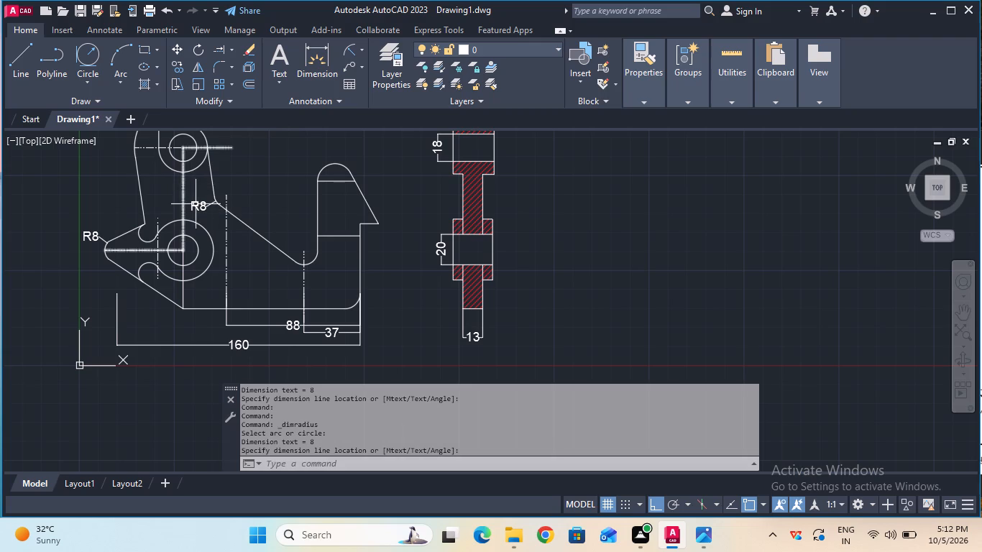
# Add a radius dimension to the lower boss's outer circle, placed just above the circle.
pyautogui.doubleClick(347, 45)
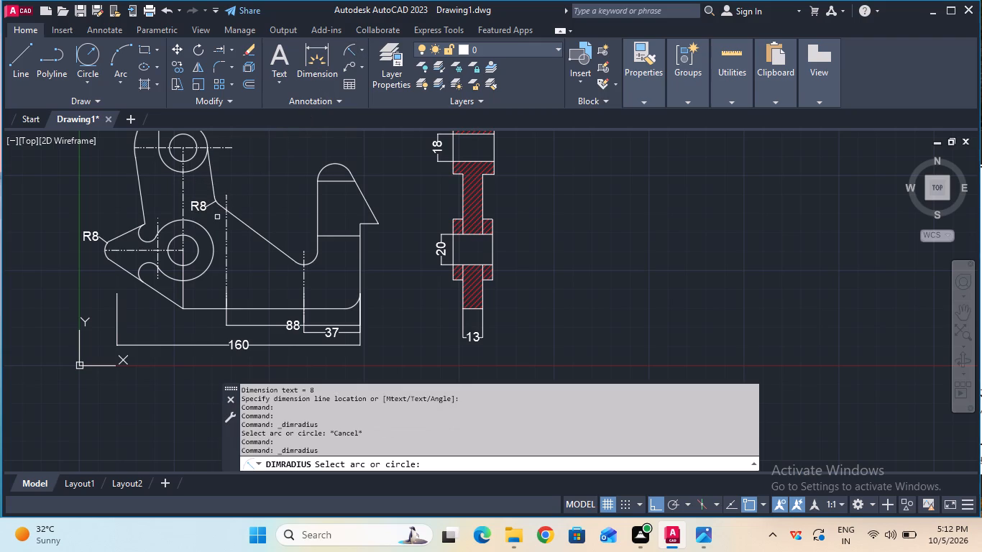
pyautogui.click(171, 221)
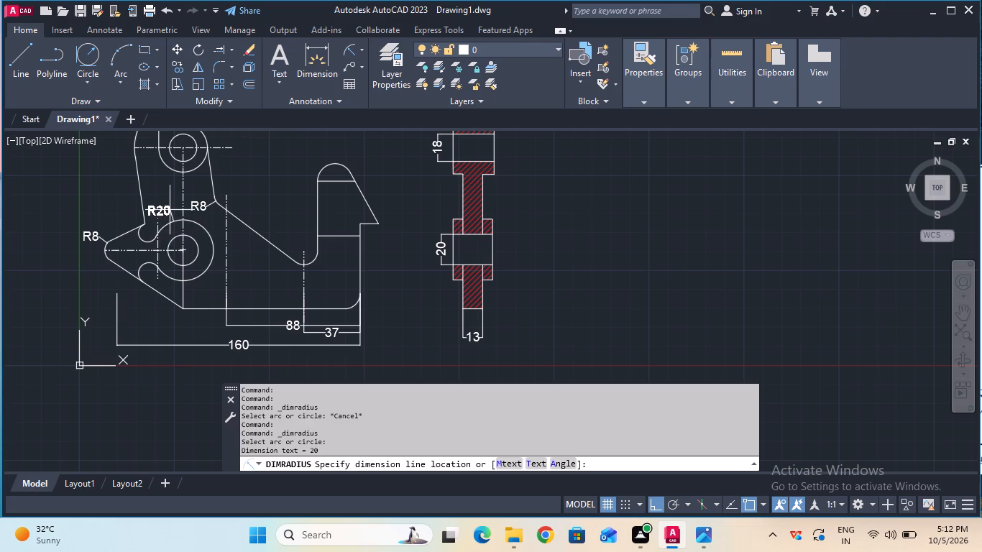
pyautogui.click(170, 210)
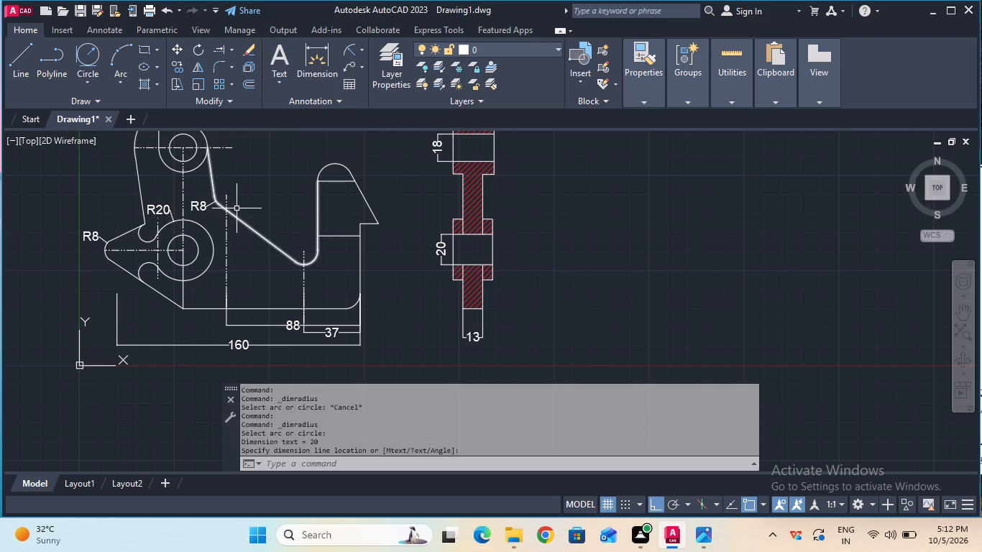
# Add an aligned dimension from the base edge to the upper end of the middle dash-dot centreline, placed on its notch side.
pyautogui.click(359, 49)
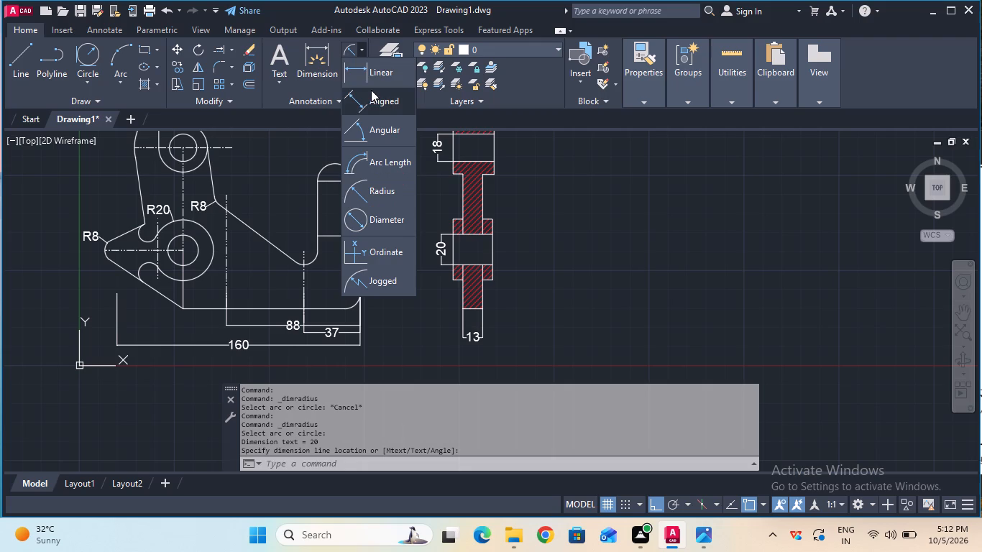
pyautogui.click(371, 90)
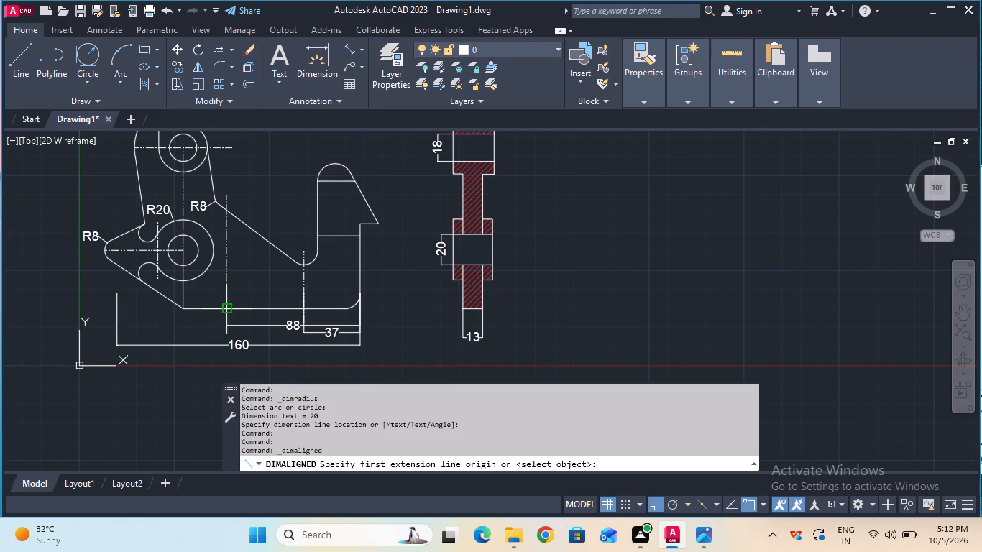
pyautogui.click(229, 306)
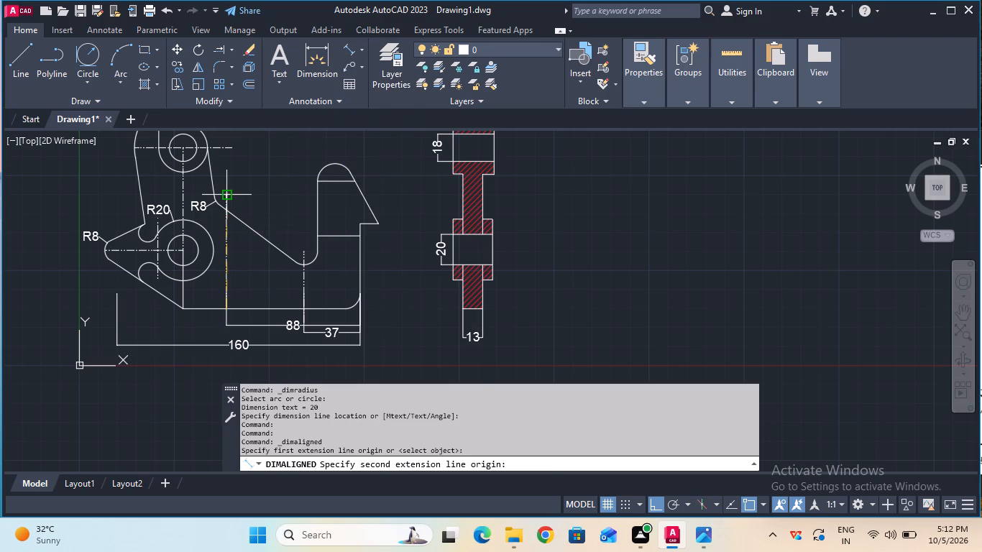
pyautogui.click(228, 195)
pyautogui.click(239, 195)
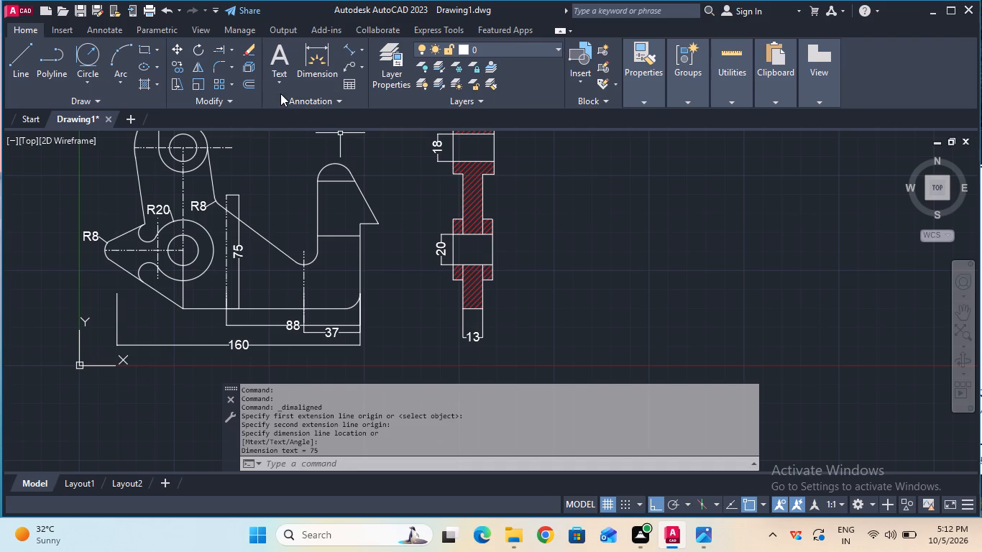
# Add a radius dimension to the rounded bottom of the notch, placed below the arc.
pyautogui.click(360, 47)
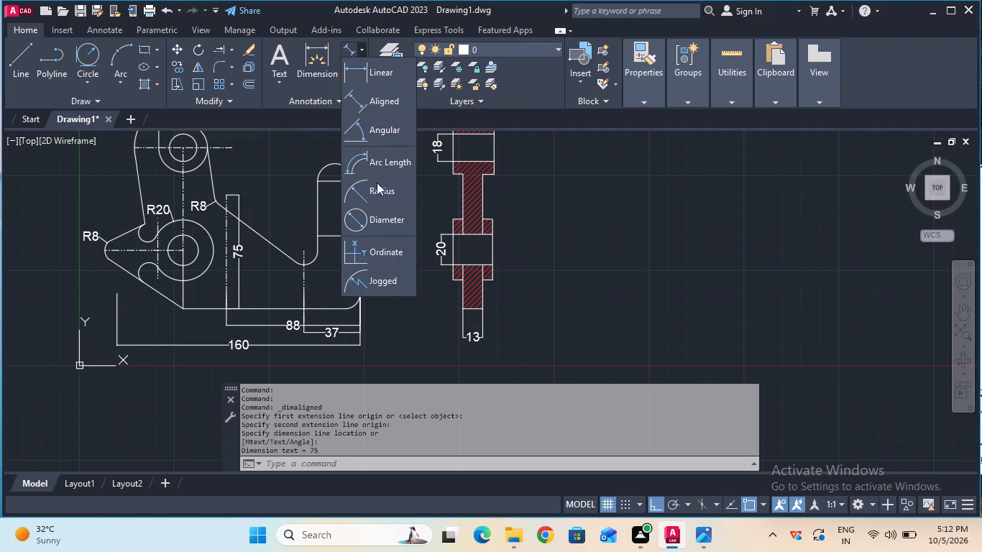
pyautogui.doubleClick(377, 189)
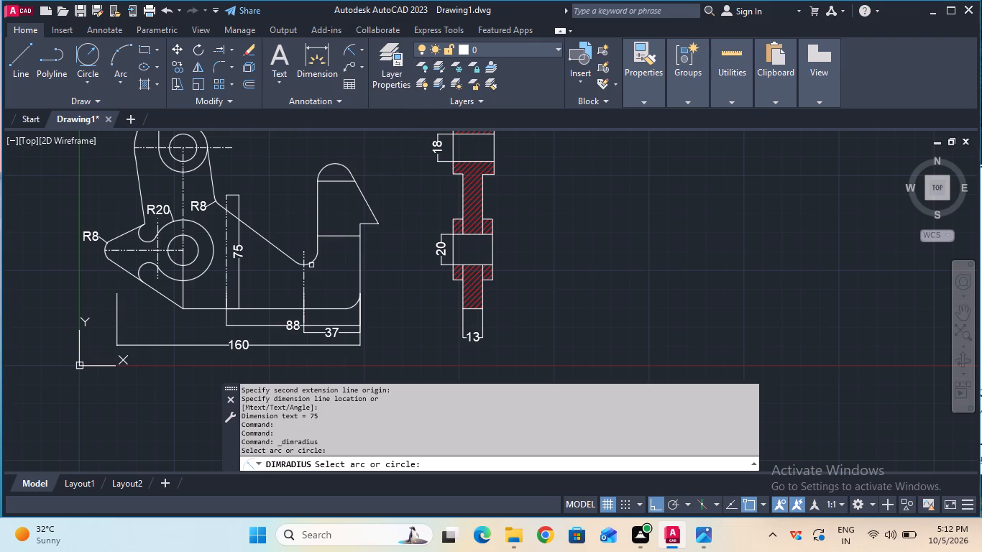
pyautogui.click(311, 264)
pyautogui.doubleClick(316, 277)
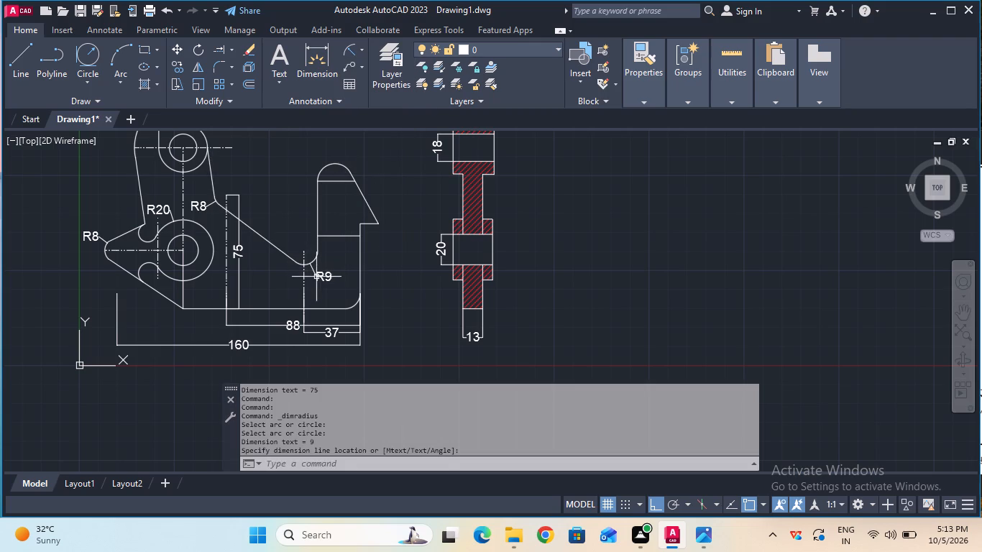
# Add a vertical linear dimension from the notch centreline's upper end to the base edge, placed on the side facing the middle centreline.
pyautogui.click(360, 47)
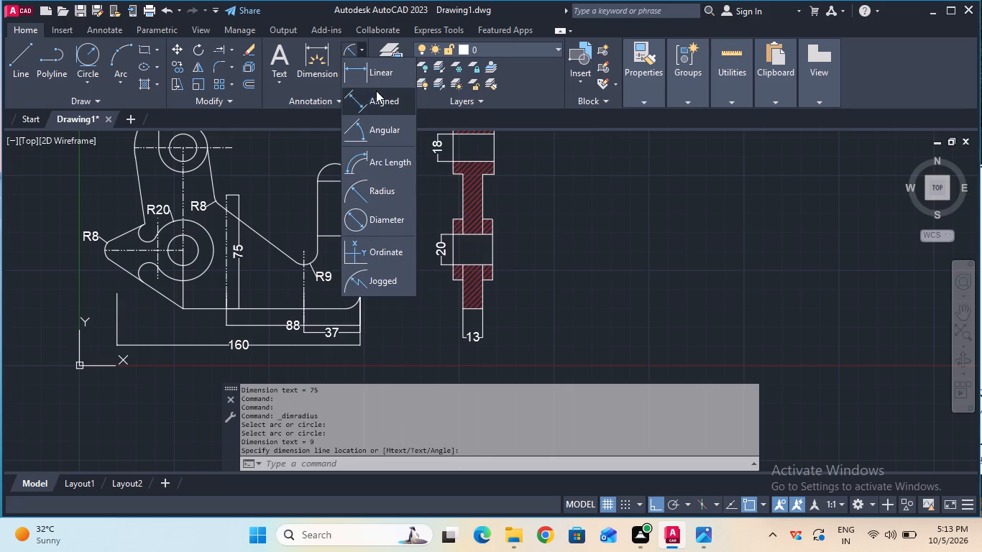
pyautogui.doubleClick(375, 75)
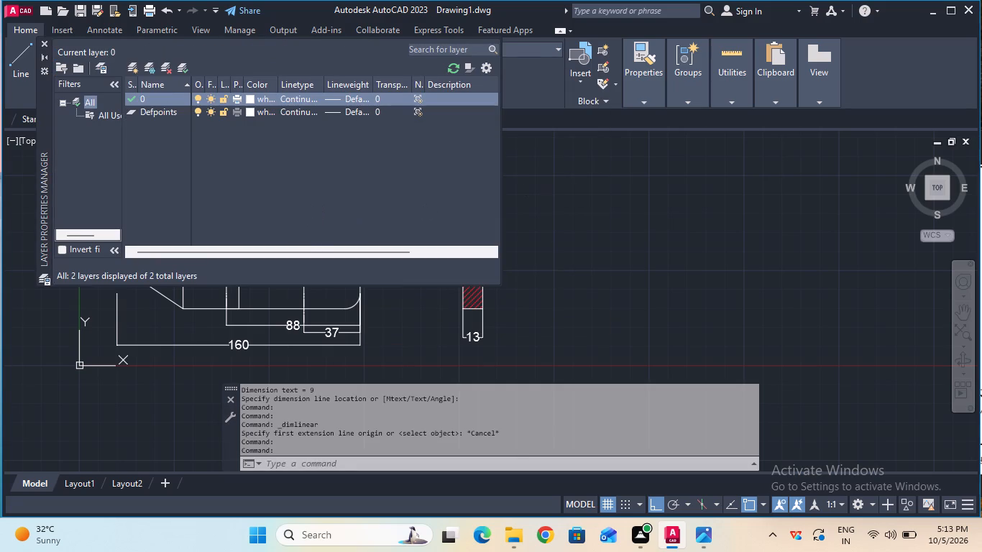
pyautogui.click(550, 183)
pyautogui.press('Escape')
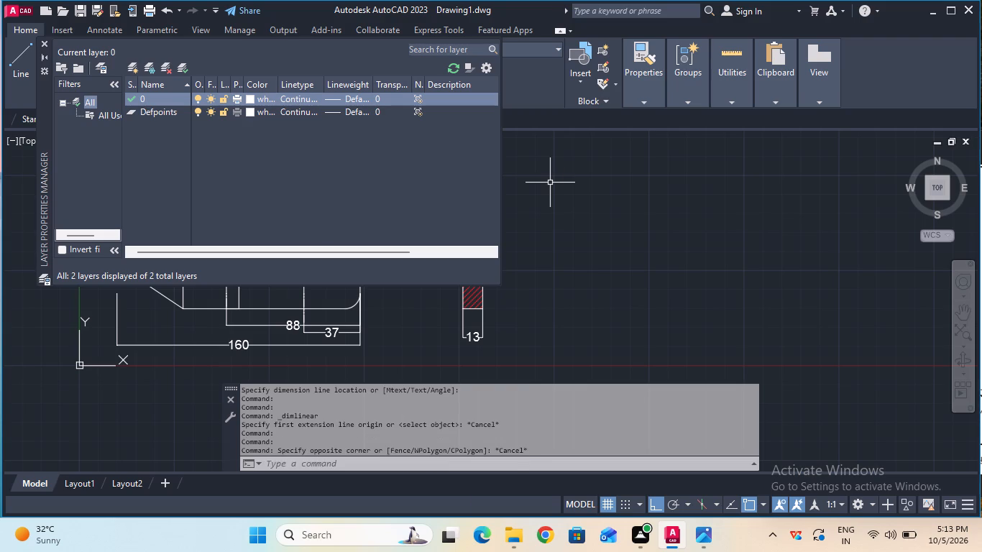
pyautogui.click(47, 47)
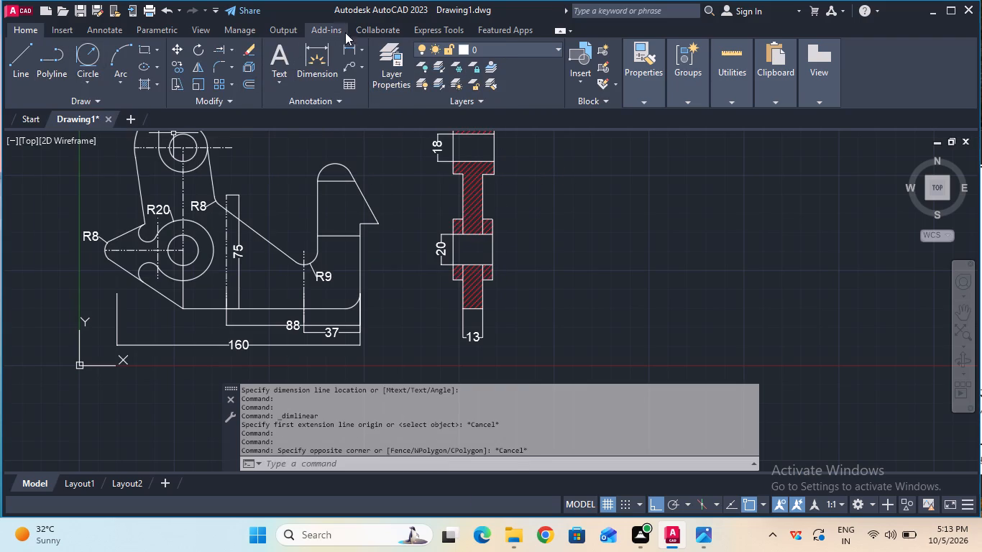
pyautogui.click(347, 46)
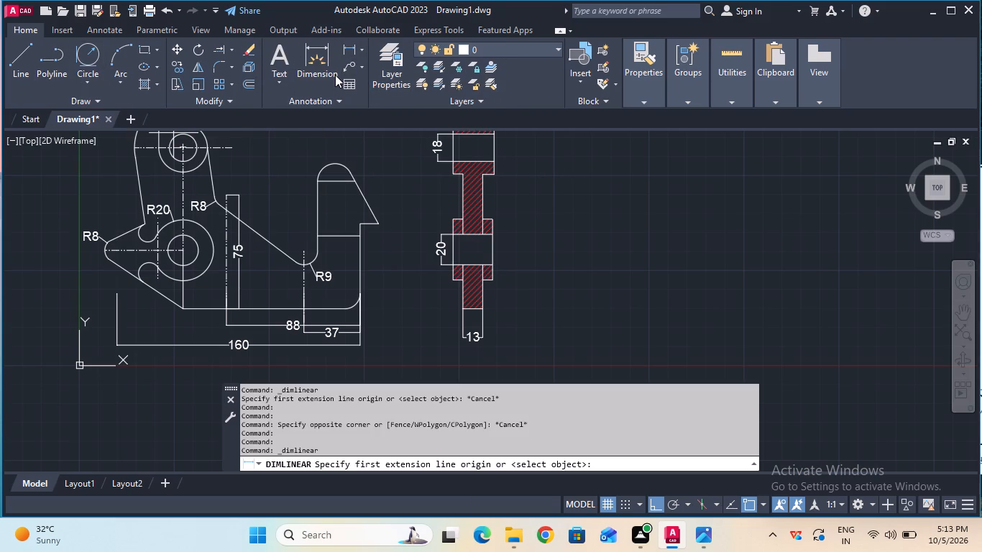
pyautogui.click(303, 254)
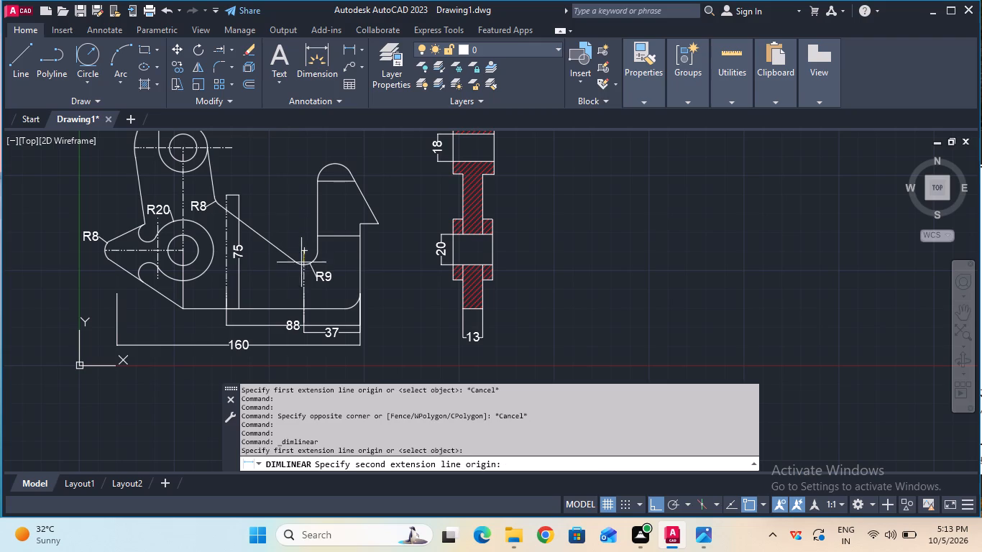
pyautogui.click(302, 306)
pyautogui.click(277, 303)
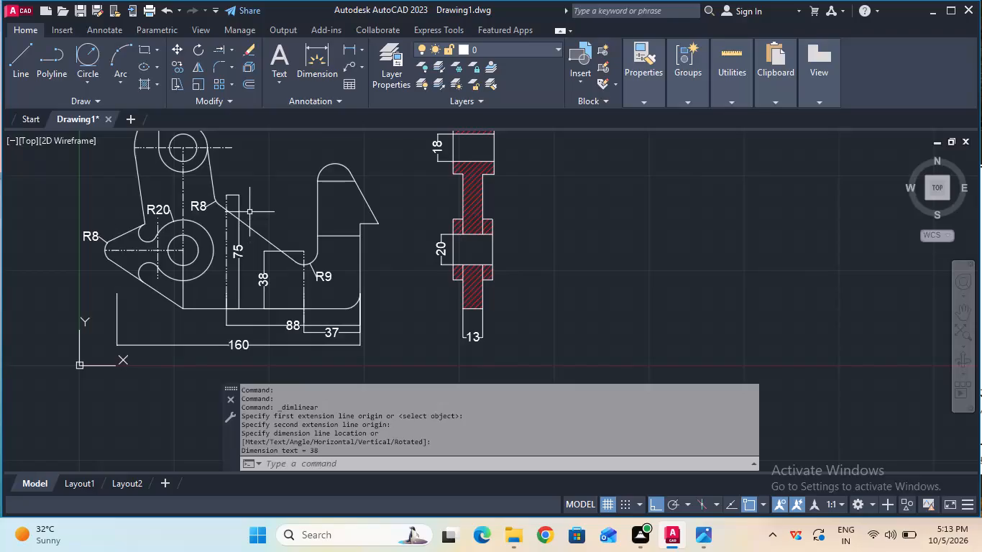
# Add a horizontal linear dimension between the upper boss's outer side and its vertical centreline, placed just below the boss centre.
pyautogui.keyDown('ctrl'); pyautogui.scroll(-1, 249, 211); pyautogui.keyUp('ctrl')
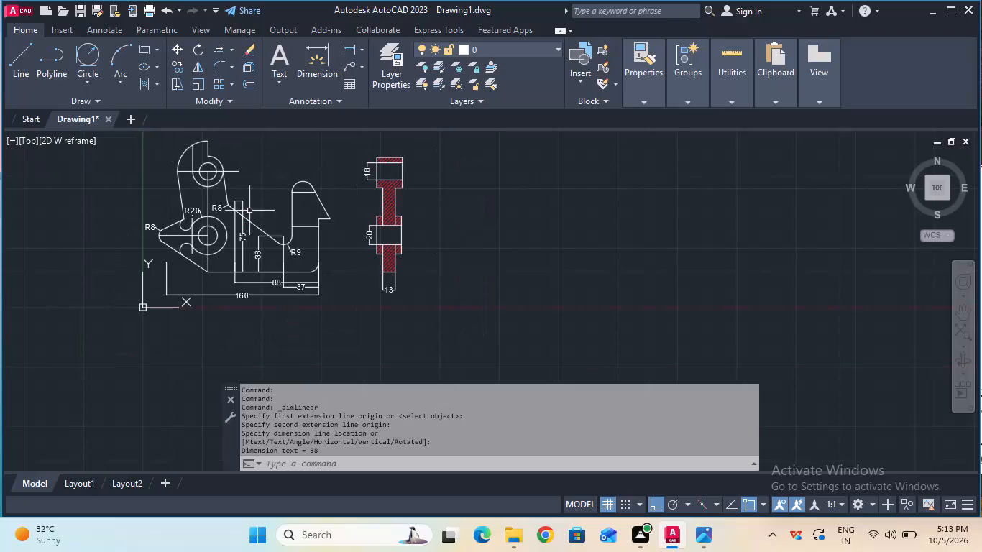
pyautogui.click(342, 47)
pyautogui.click(192, 170)
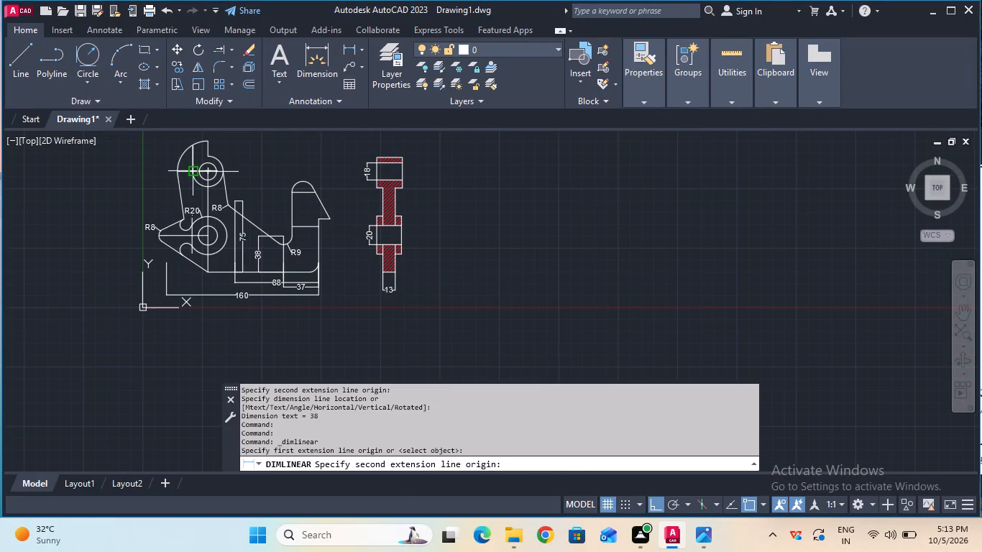
pyautogui.click(206, 170)
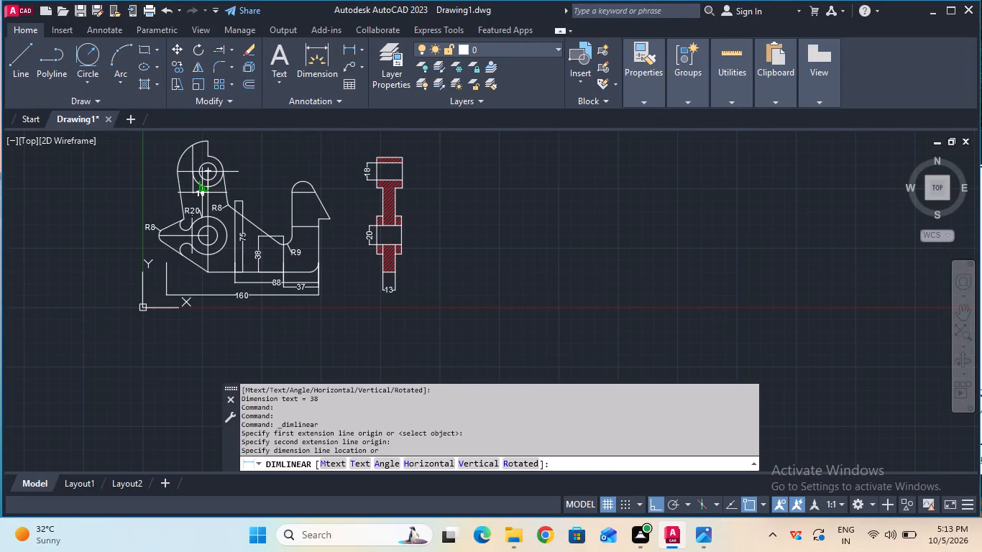
pyautogui.click(202, 193)
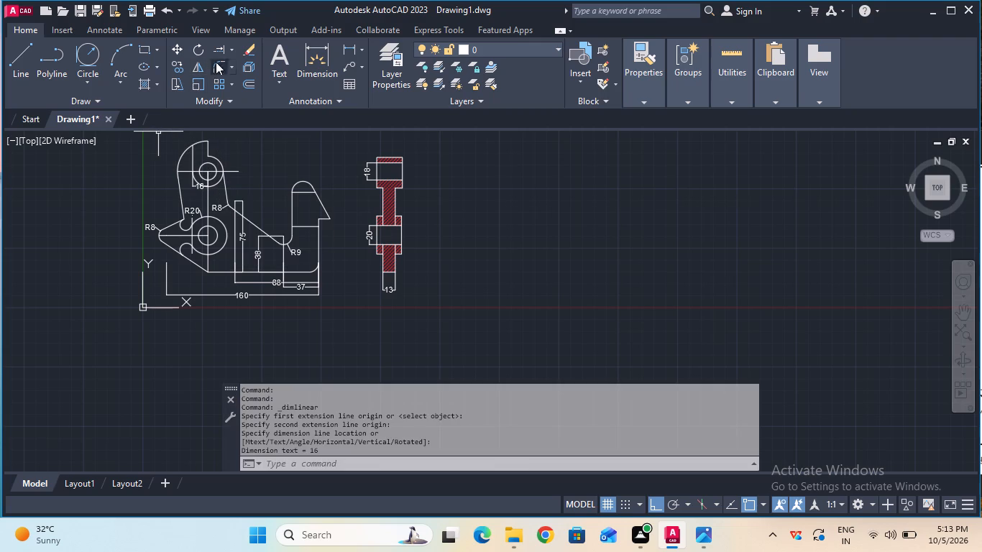
# Add a radius dimension to the large outer arc around the upper boss, placed outside the profile.
pyautogui.click(359, 47)
pyautogui.click(367, 190)
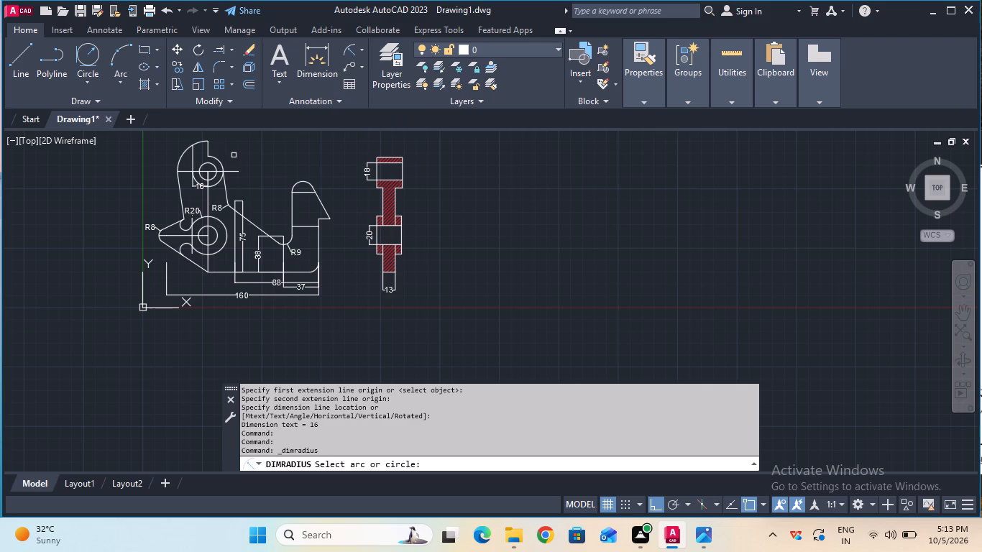
pyautogui.click(183, 152)
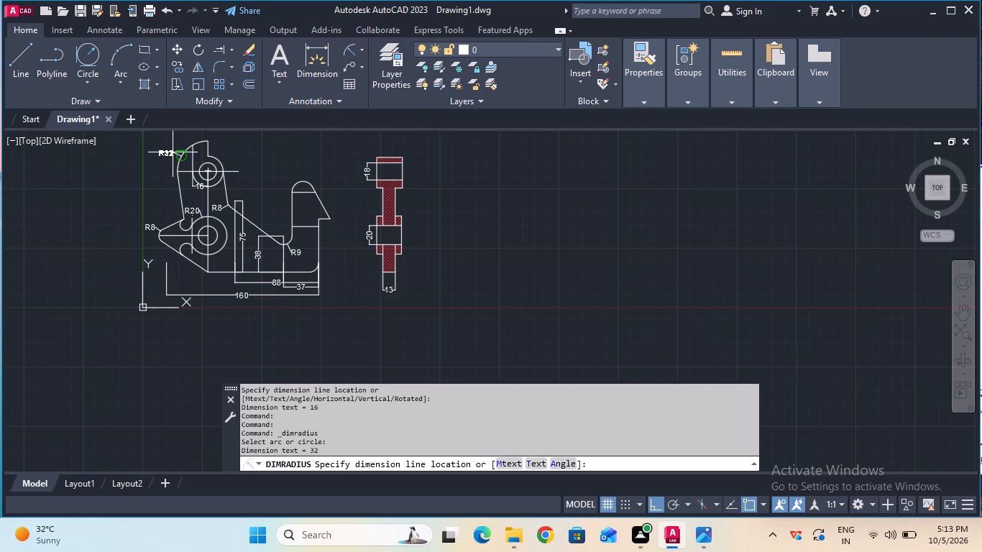
pyautogui.click(173, 152)
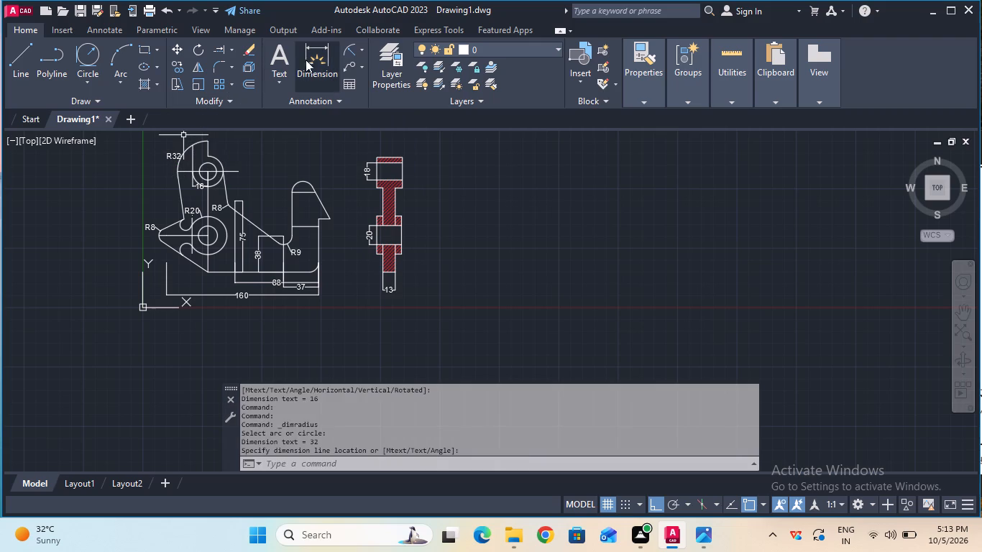
# Add a radius dimension to the upper boss's outer circle, placed outside the circle on the side facing the hook.
pyautogui.click(346, 47)
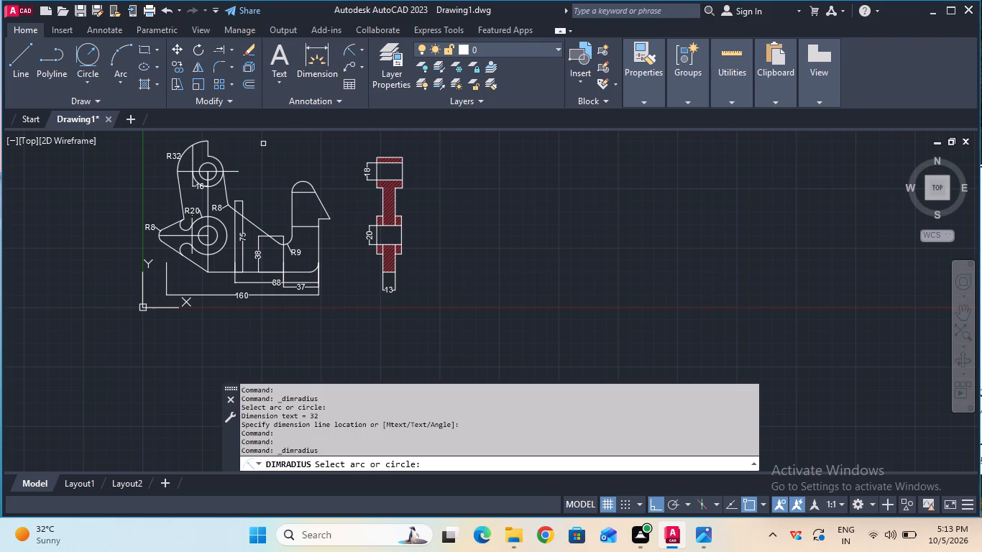
pyautogui.click(221, 163)
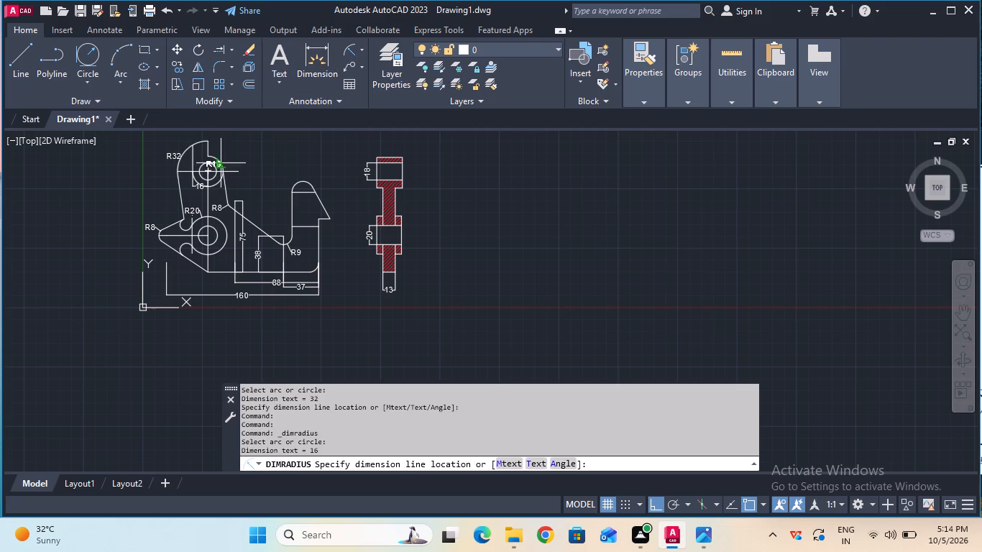
pyautogui.click(234, 158)
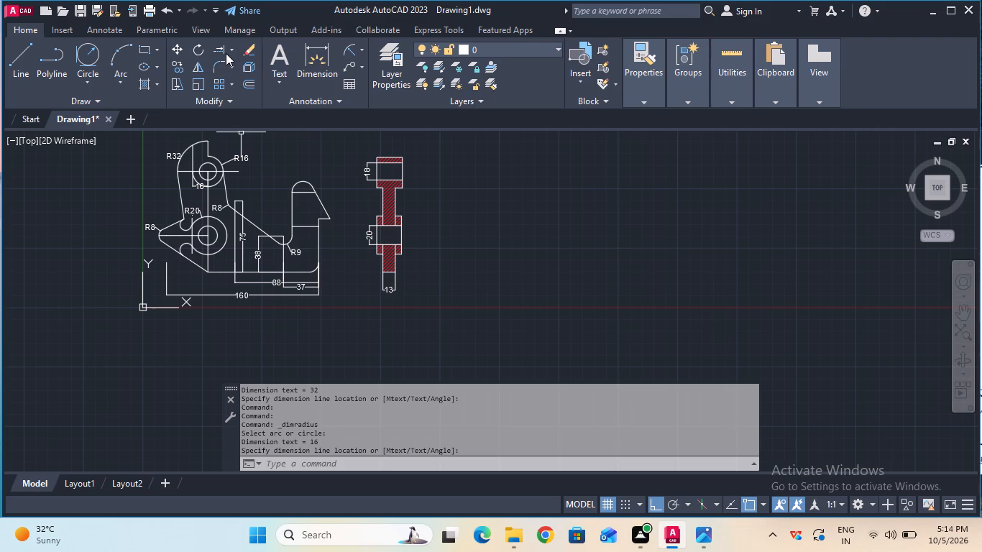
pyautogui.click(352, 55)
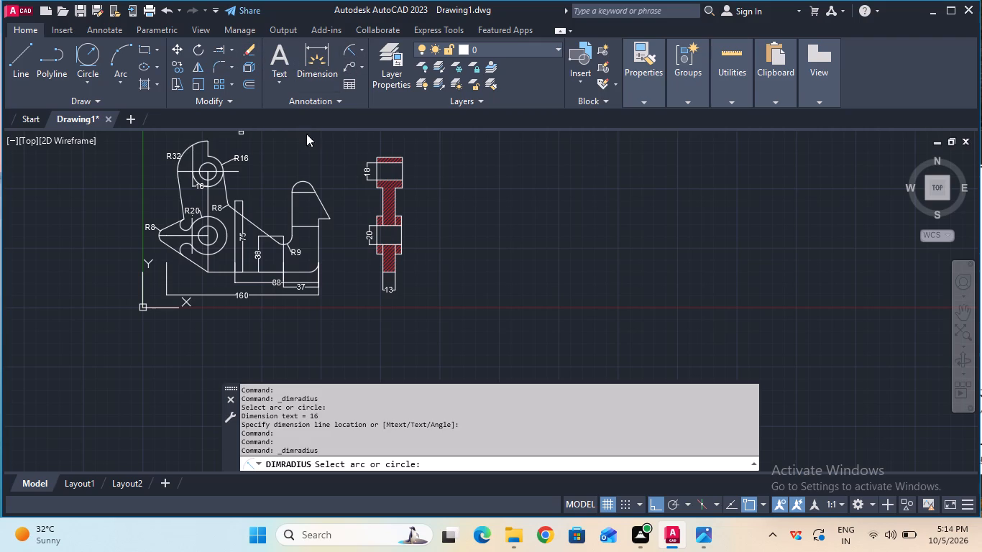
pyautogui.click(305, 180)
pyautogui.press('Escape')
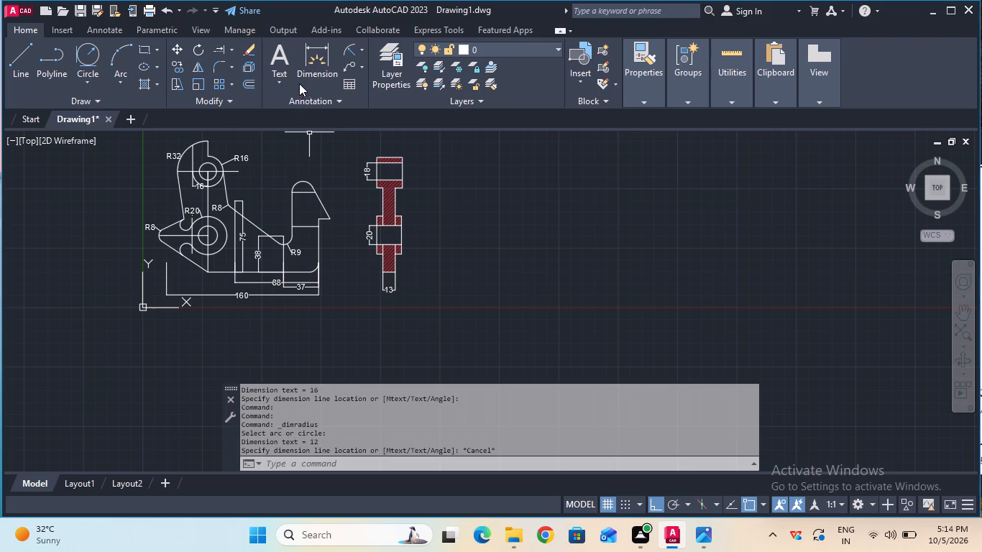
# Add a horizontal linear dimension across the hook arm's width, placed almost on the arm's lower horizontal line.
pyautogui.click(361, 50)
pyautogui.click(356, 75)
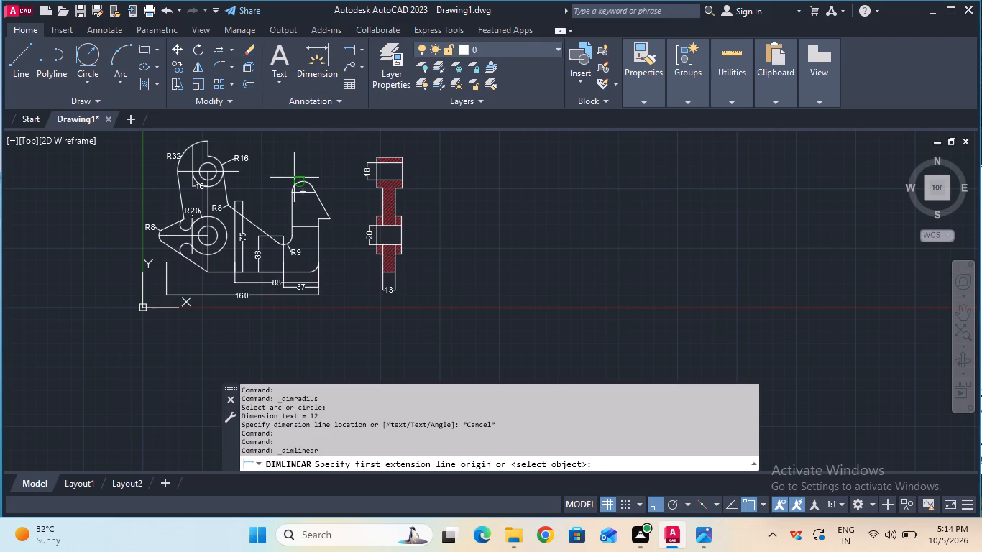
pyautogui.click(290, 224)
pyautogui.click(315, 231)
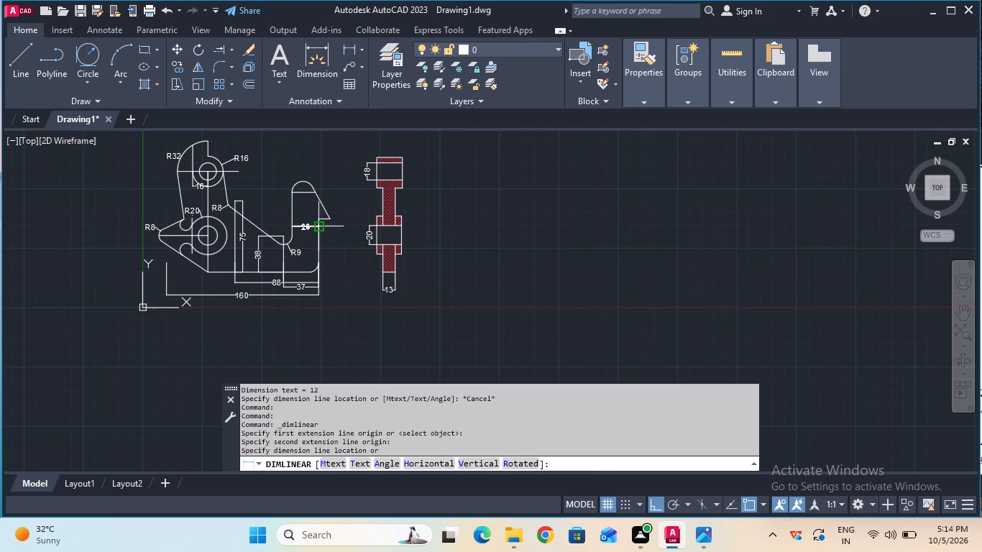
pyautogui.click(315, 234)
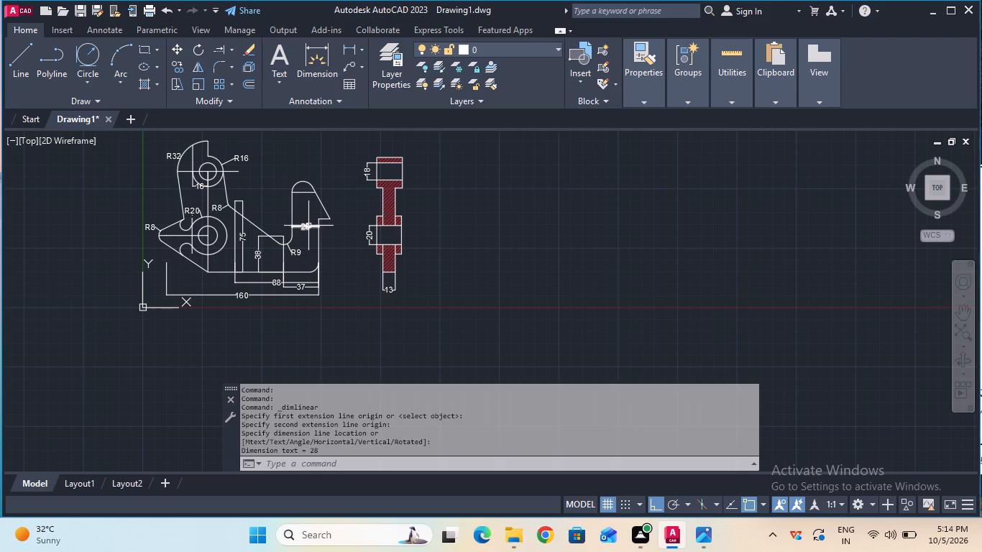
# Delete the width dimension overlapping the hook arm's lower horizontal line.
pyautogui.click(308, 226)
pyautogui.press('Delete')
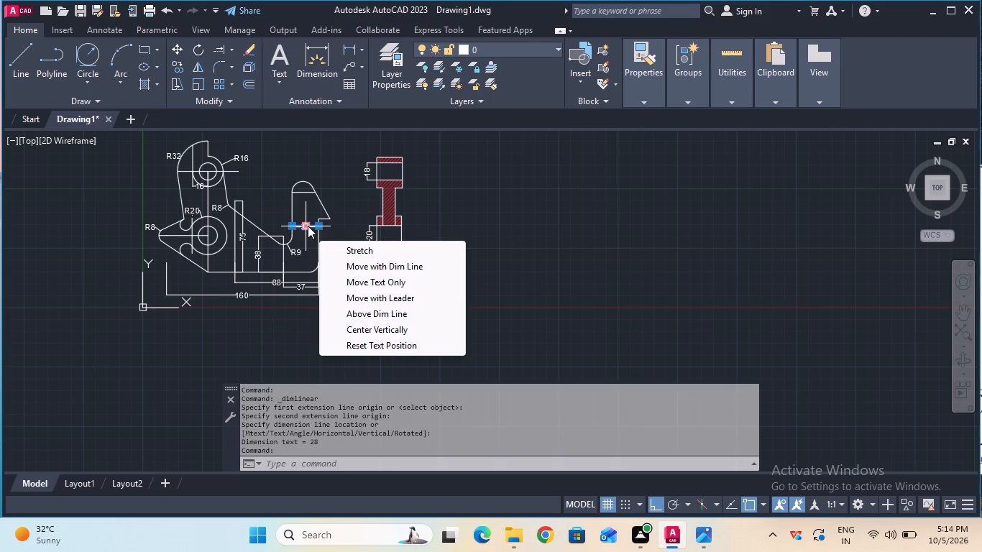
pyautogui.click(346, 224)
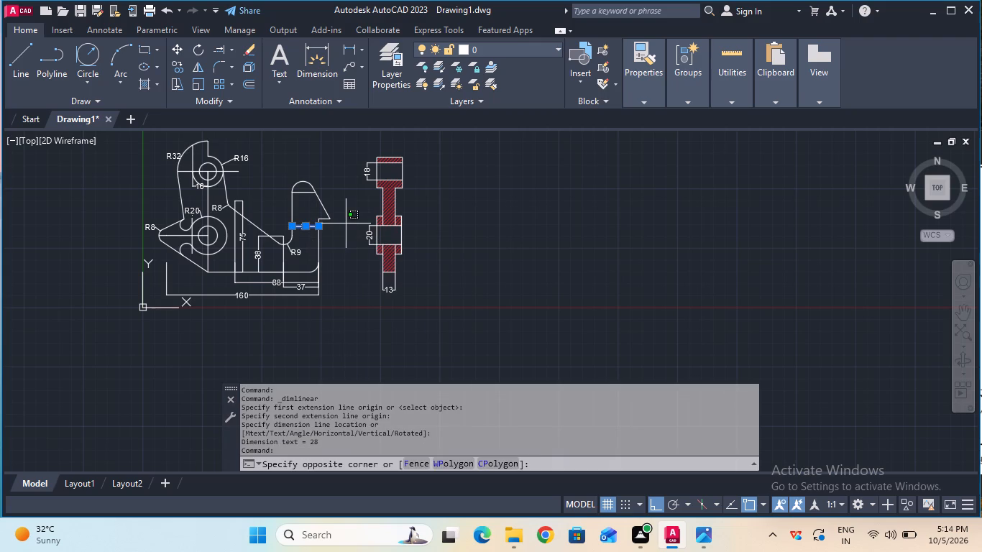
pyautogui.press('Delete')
# Add a horizontal linear dimension across the hook arm's width at its lower horizontal line, placed clearly below that line.
pyautogui.click(343, 47)
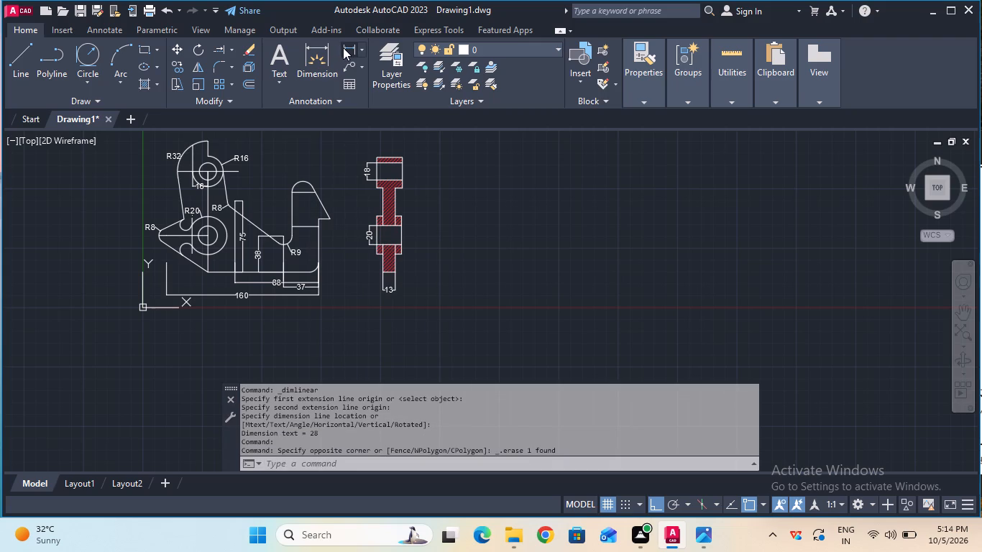
pyautogui.click(295, 222)
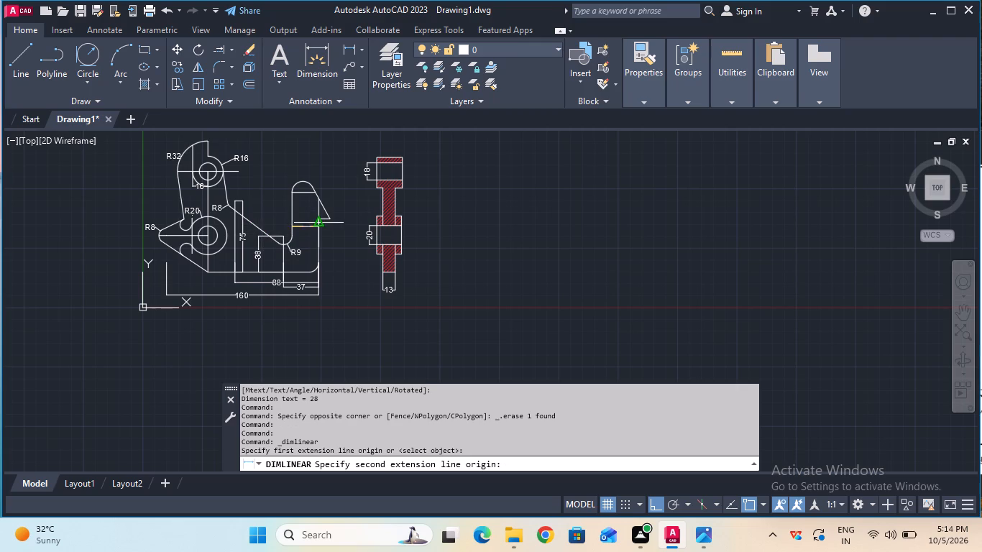
pyautogui.click(317, 226)
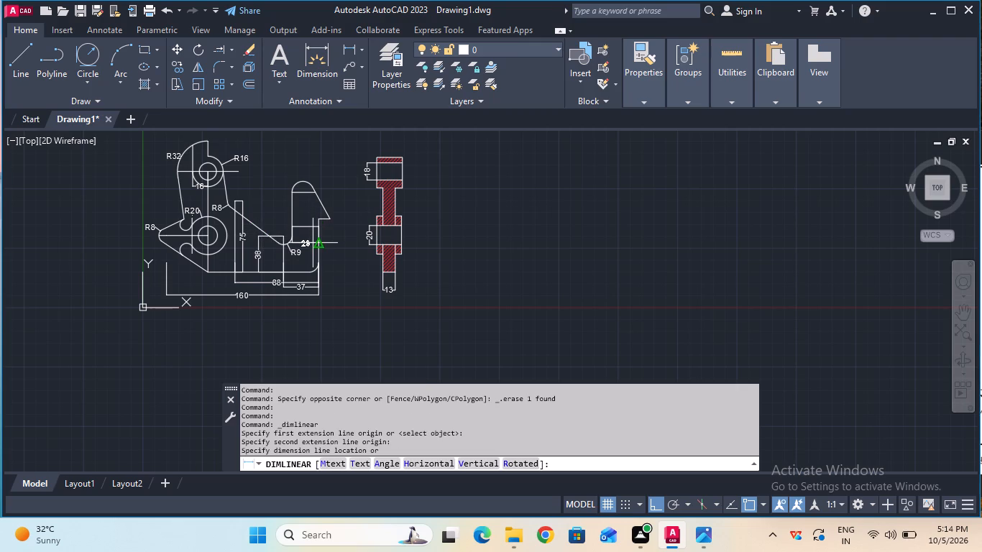
pyautogui.click(313, 243)
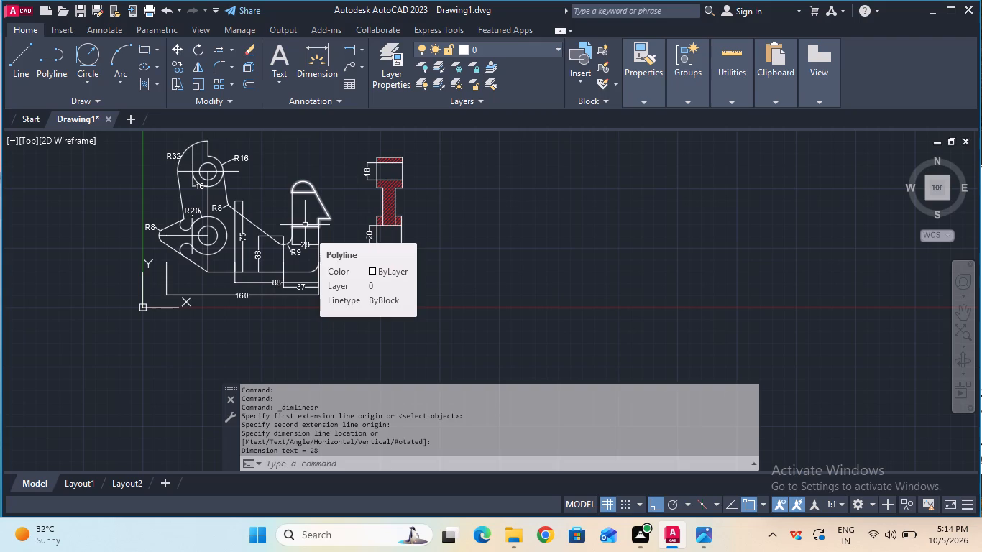
# Add a vertical linear dimension from the base edge to the hook arm's lower horizontal line, placed outside the profile facing the section view.
pyautogui.keyDown('ctrl'); pyautogui.scroll(3, 320, 241); pyautogui.keyUp('ctrl')
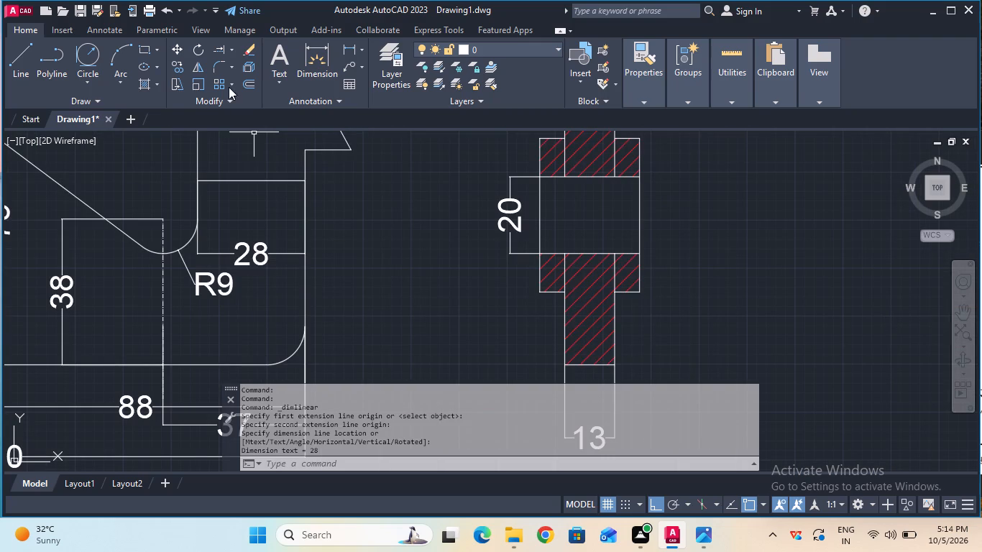
pyautogui.click(349, 52)
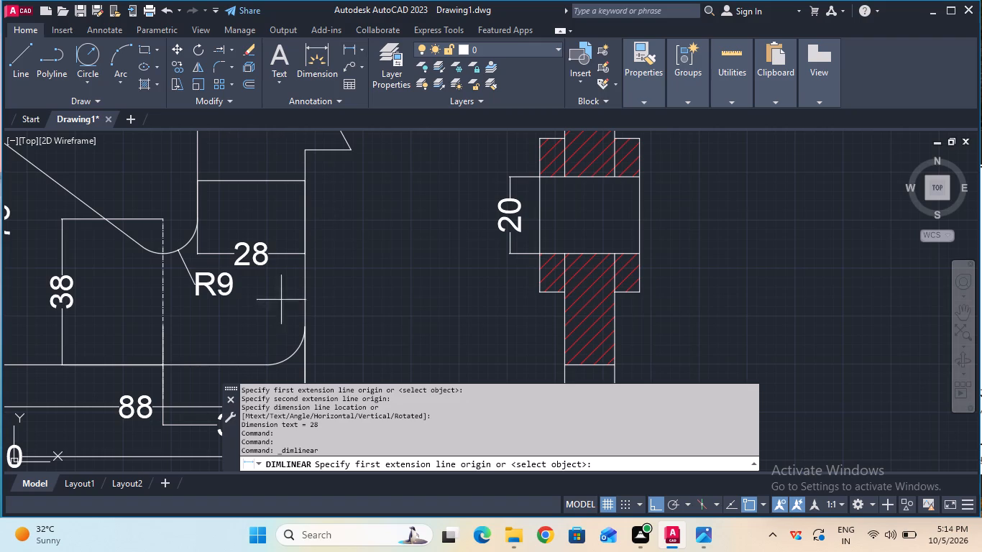
pyautogui.click(267, 367)
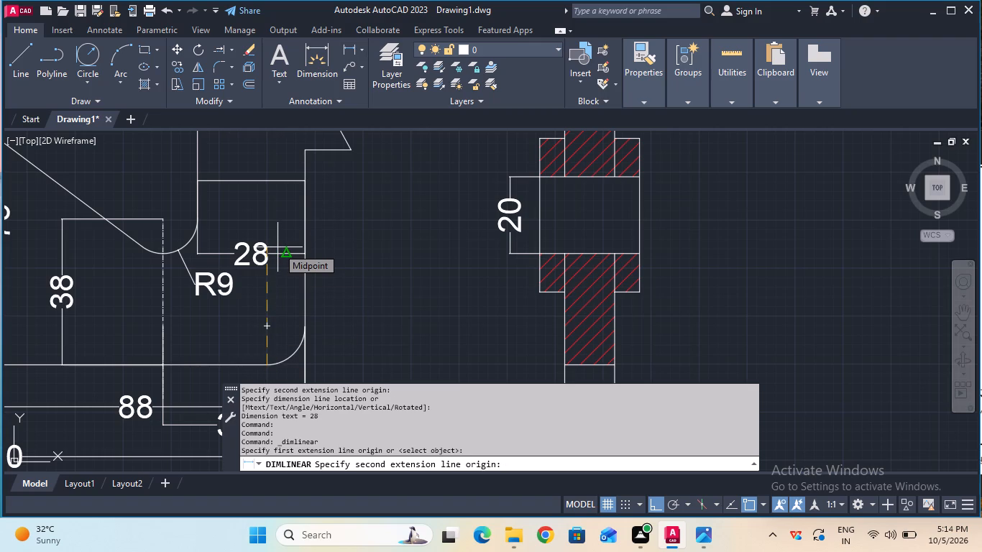
pyautogui.click(265, 180)
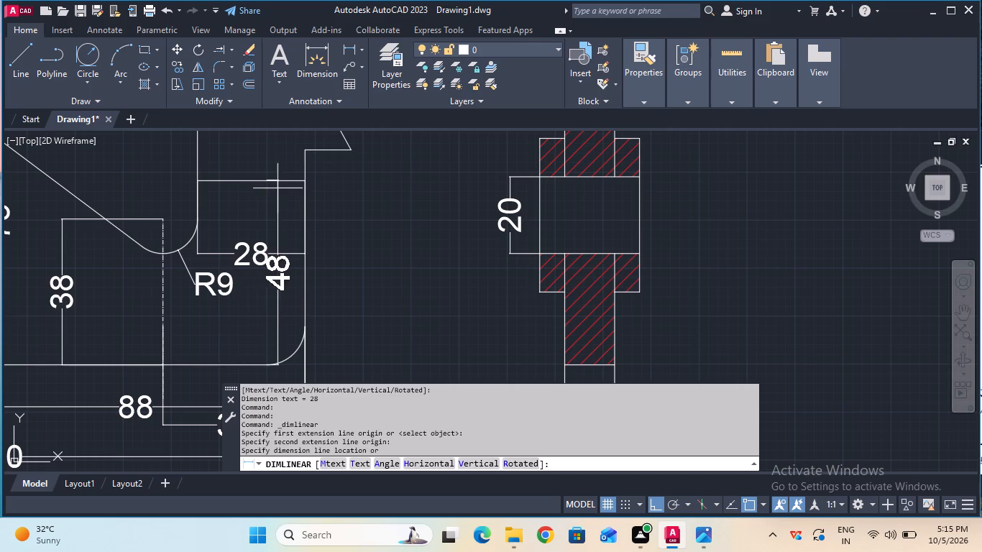
pyautogui.click(376, 209)
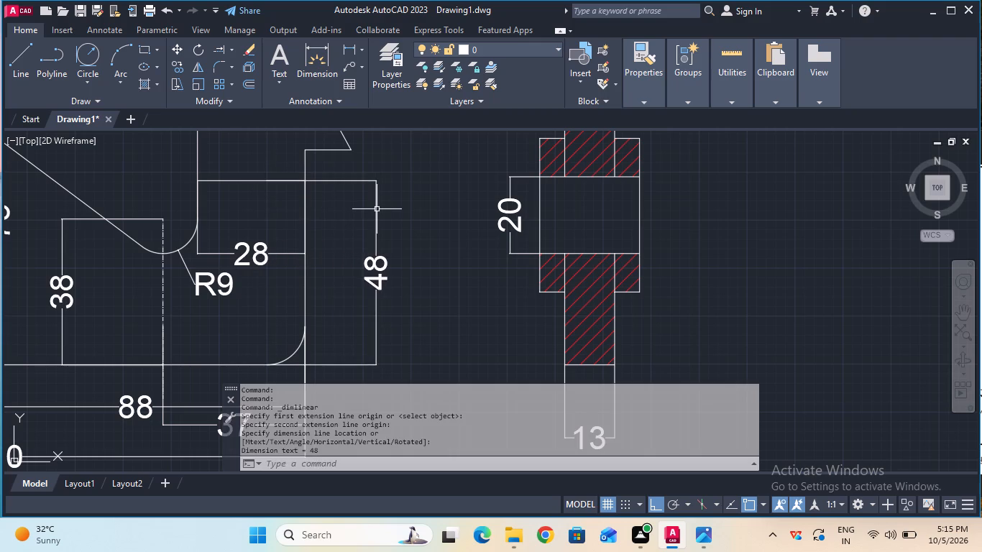
# Add a vertical linear dimension from the base edge to the underside of the hook's projecting tip, placed outside the 48 dimension.
pyautogui.keyDown('ctrl'); pyautogui.scroll(-3, 344, 207); pyautogui.keyUp('ctrl')
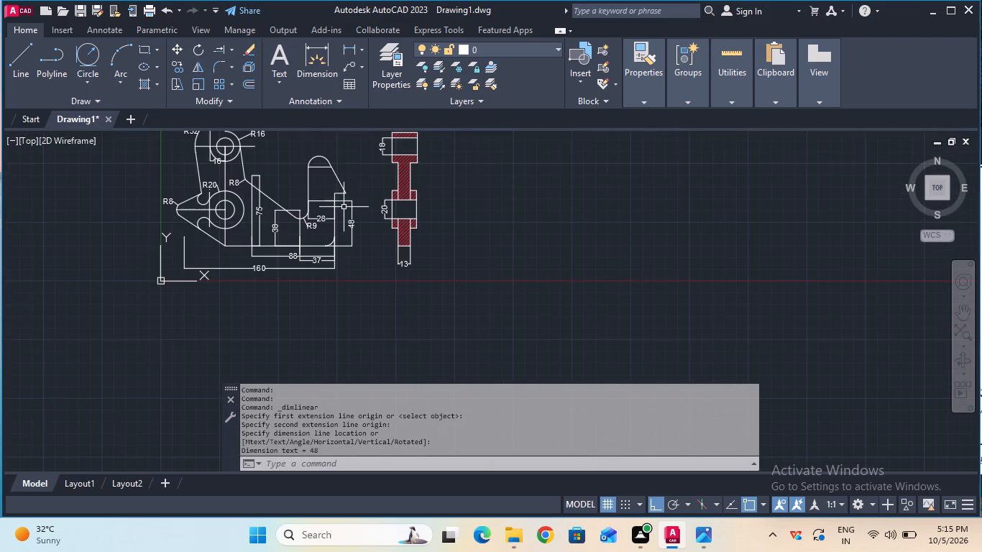
pyautogui.click(347, 50)
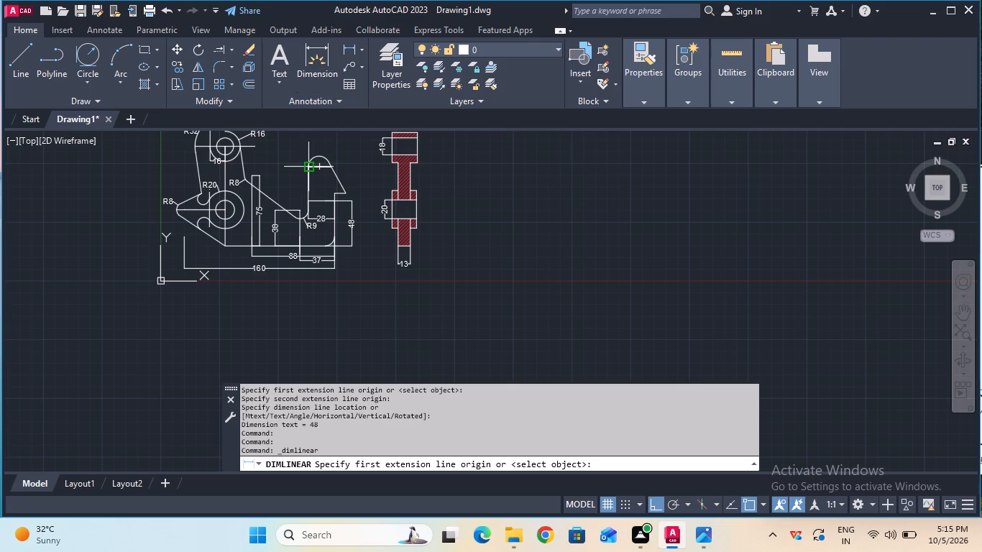
pyautogui.click(323, 243)
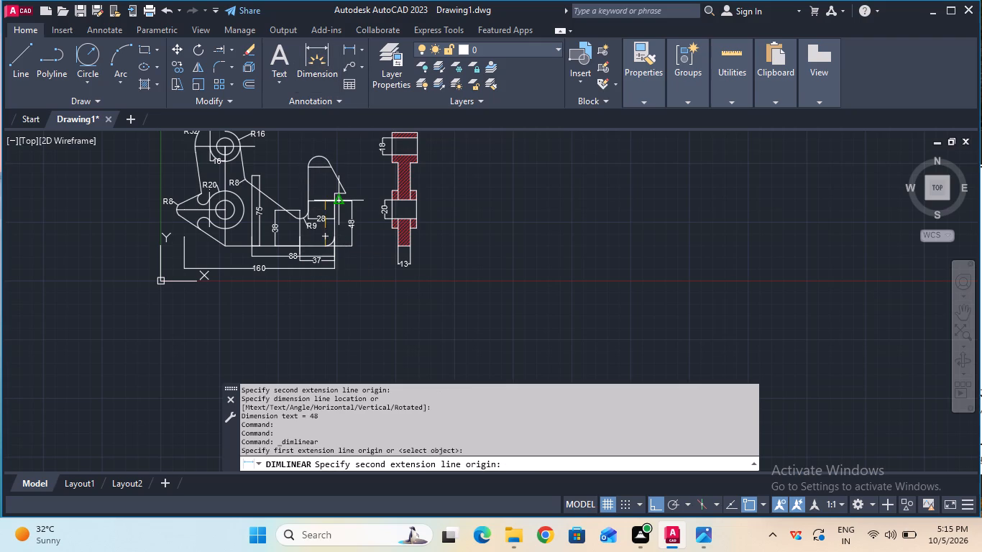
pyautogui.click(338, 193)
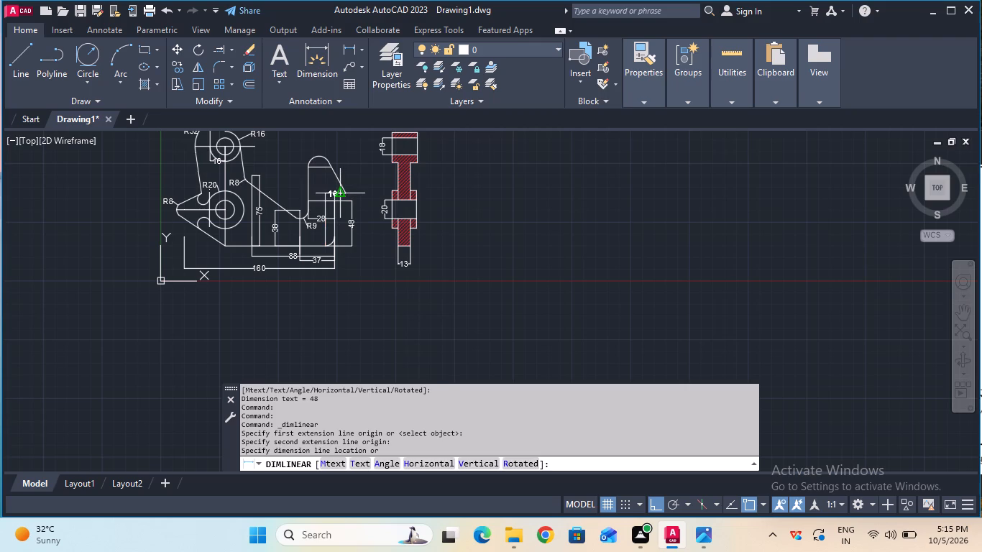
pyautogui.click(364, 203)
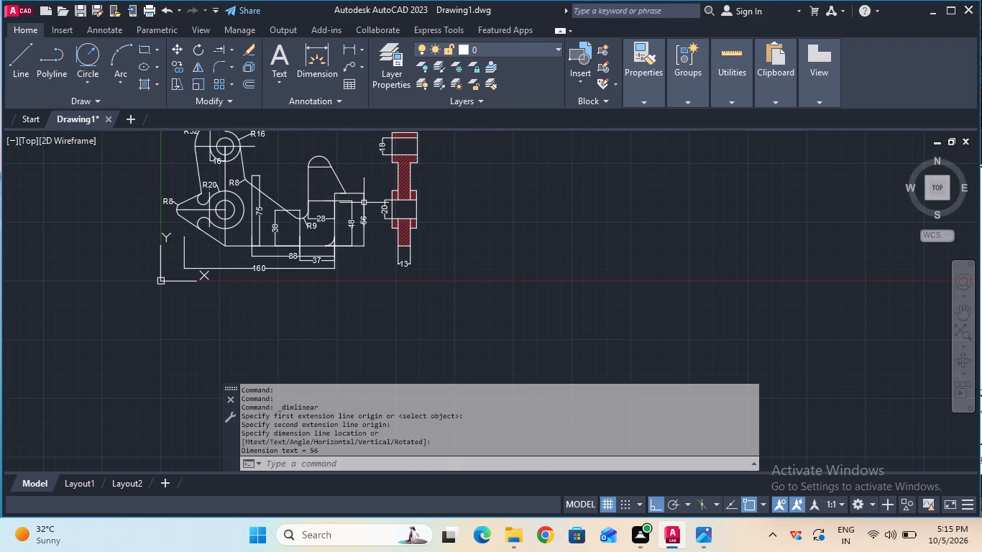
# Add a vertical linear dimension from the base edge to the horizontal line under the hook's rounded top, placed outside the 56 dimension.
pyautogui.keyDown('ctrl'); pyautogui.scroll(1, 364, 203); pyautogui.keyUp('ctrl')
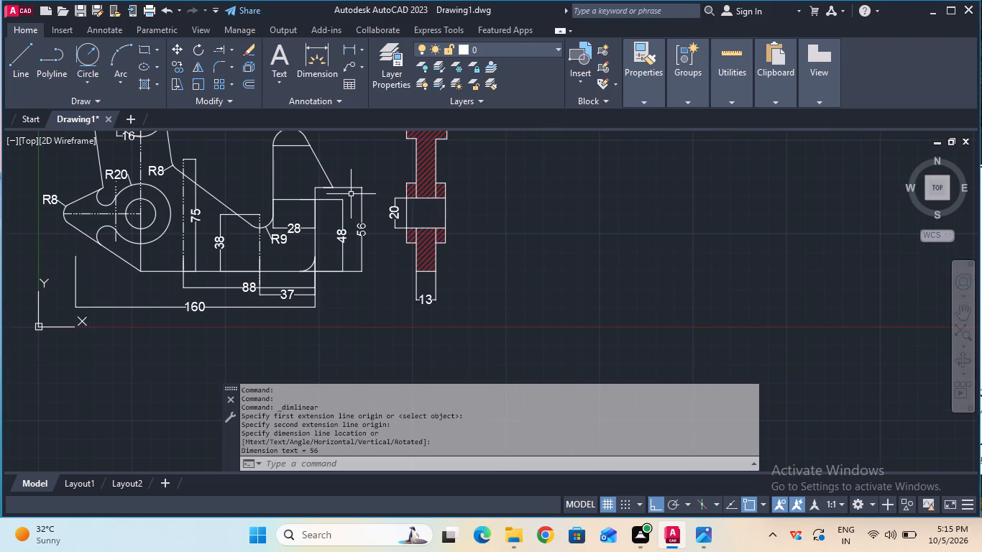
pyautogui.doubleClick(348, 54)
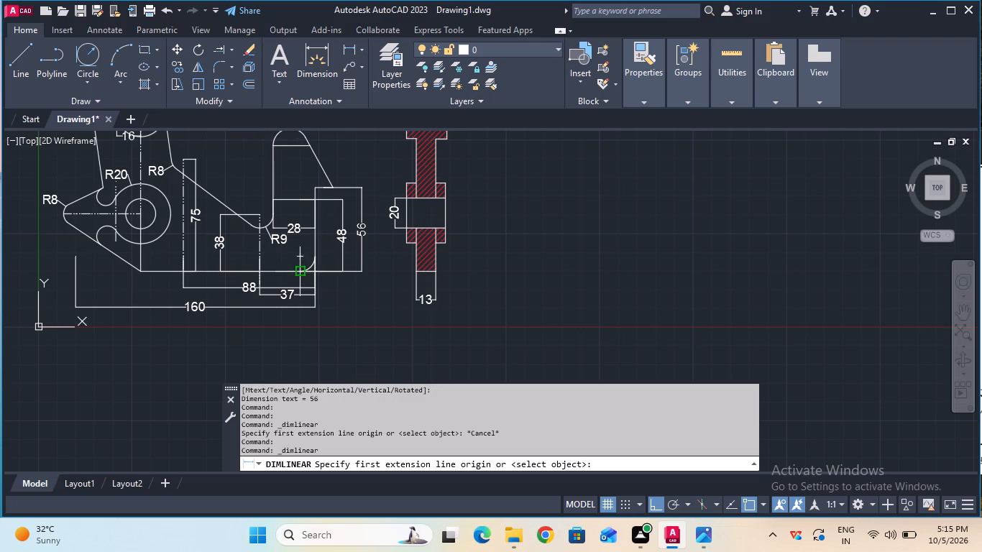
pyautogui.click(298, 269)
pyautogui.click(297, 147)
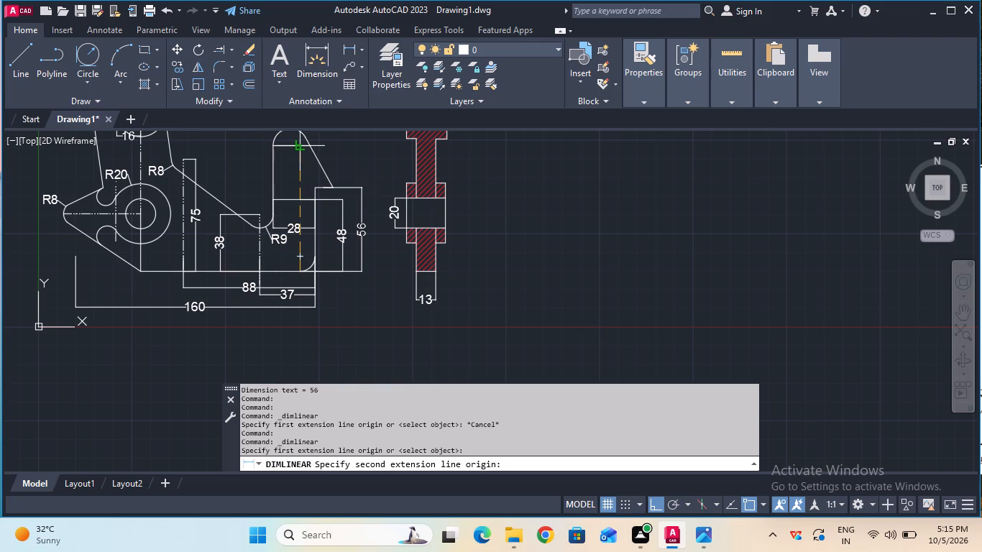
pyautogui.click(374, 157)
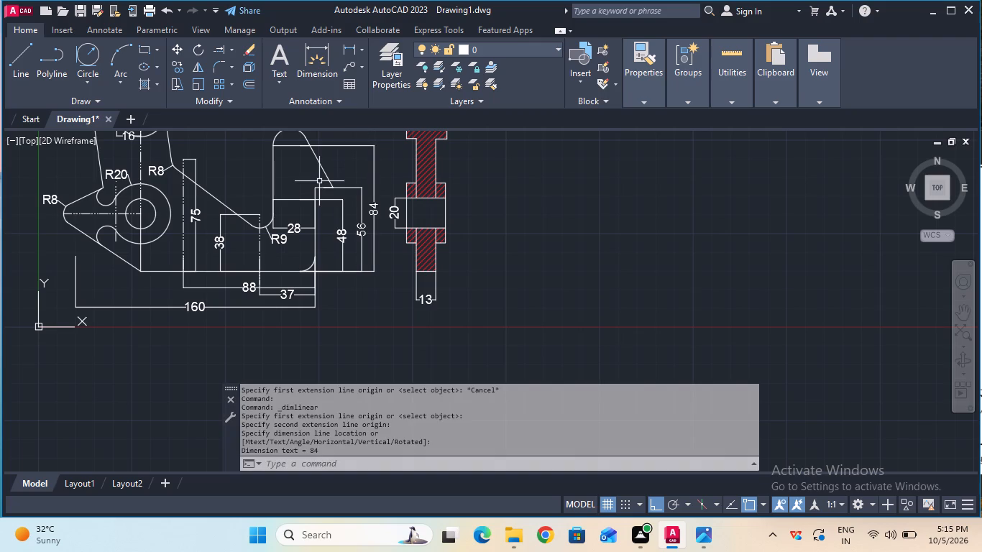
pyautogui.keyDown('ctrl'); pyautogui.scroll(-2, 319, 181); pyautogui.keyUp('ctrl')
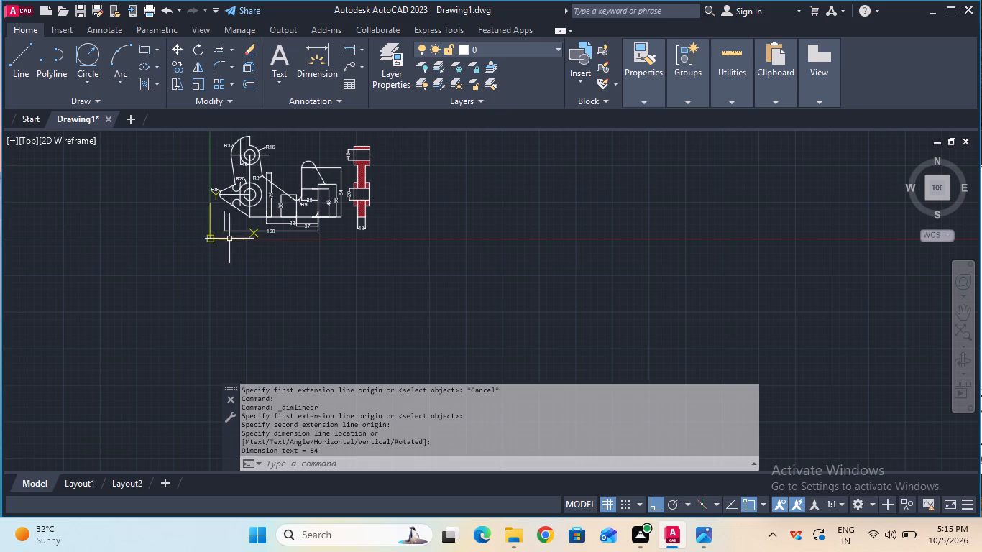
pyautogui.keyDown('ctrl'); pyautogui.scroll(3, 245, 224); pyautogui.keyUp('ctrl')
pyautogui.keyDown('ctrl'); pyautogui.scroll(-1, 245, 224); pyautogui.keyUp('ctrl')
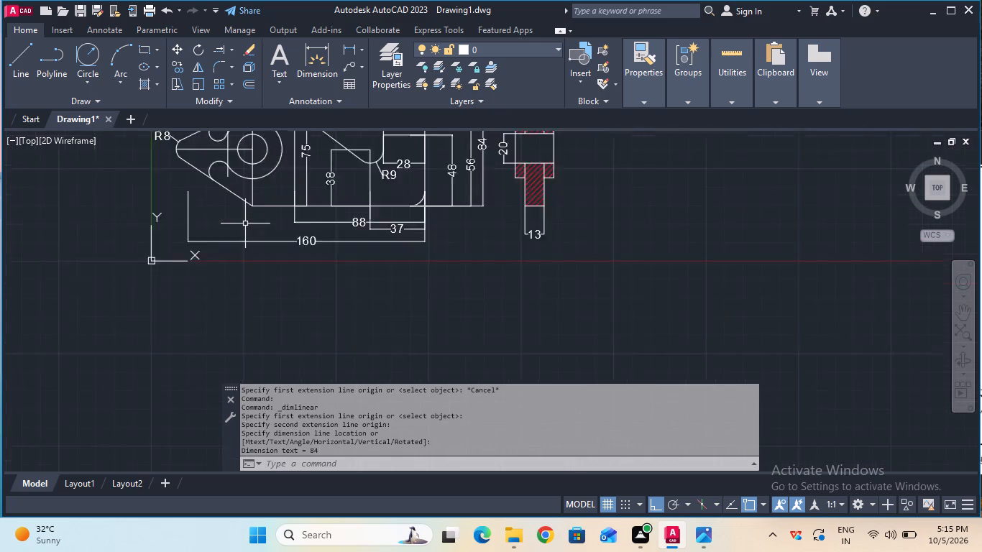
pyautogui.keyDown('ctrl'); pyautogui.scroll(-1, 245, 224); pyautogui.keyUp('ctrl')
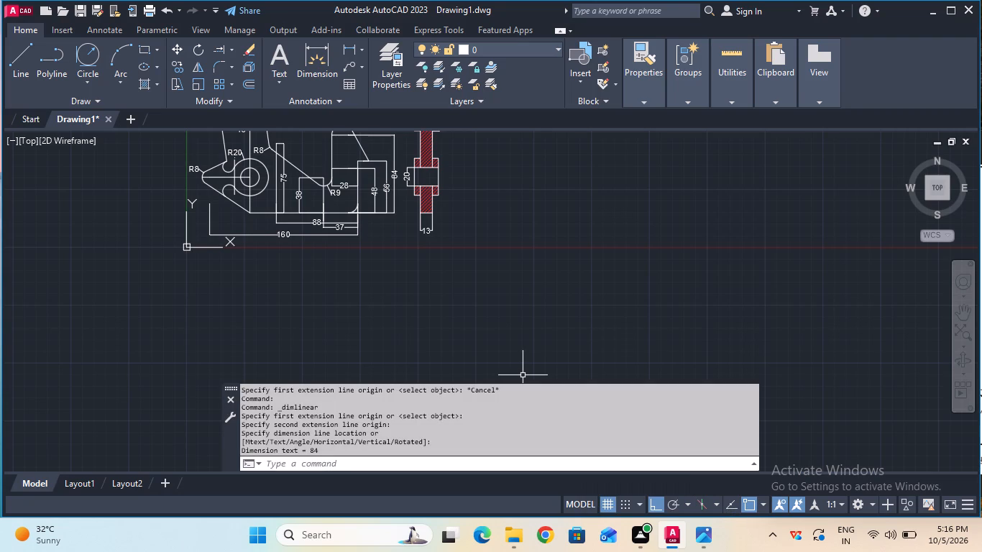
# Turn off log file recording with the LOGFILEOFF command.
pyautogui.click(578, 464)
pyautogui.write('log')
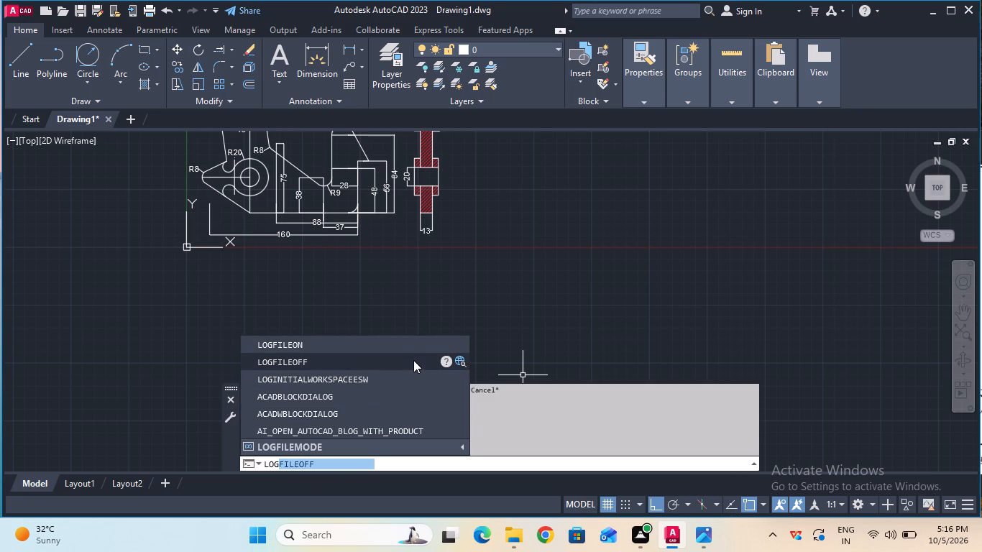
pyautogui.click(413, 359)
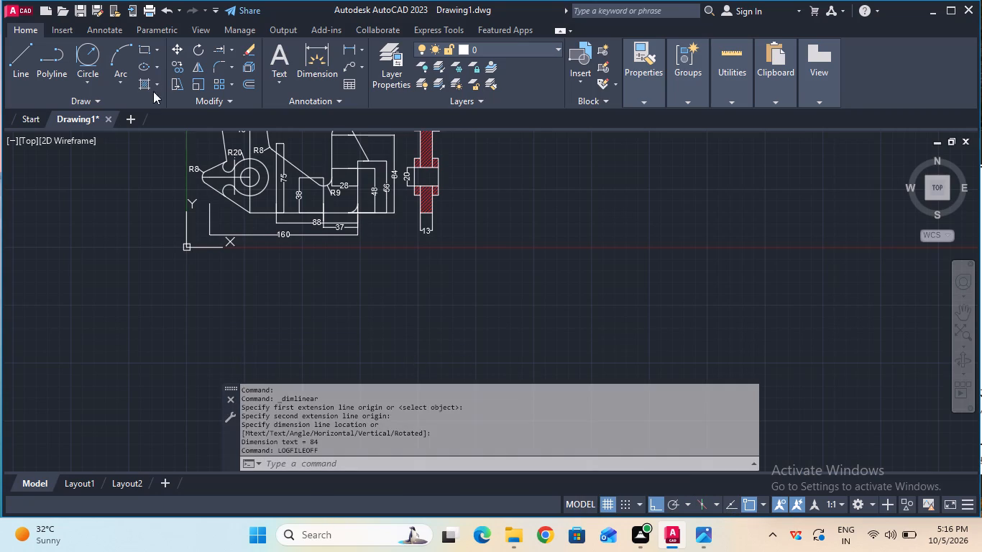
# Save the drawing in the Documents folder under the name Mechanical Pivot Lever, as an AutoCAD 2018 drawing.
pyautogui.click(86, 11)
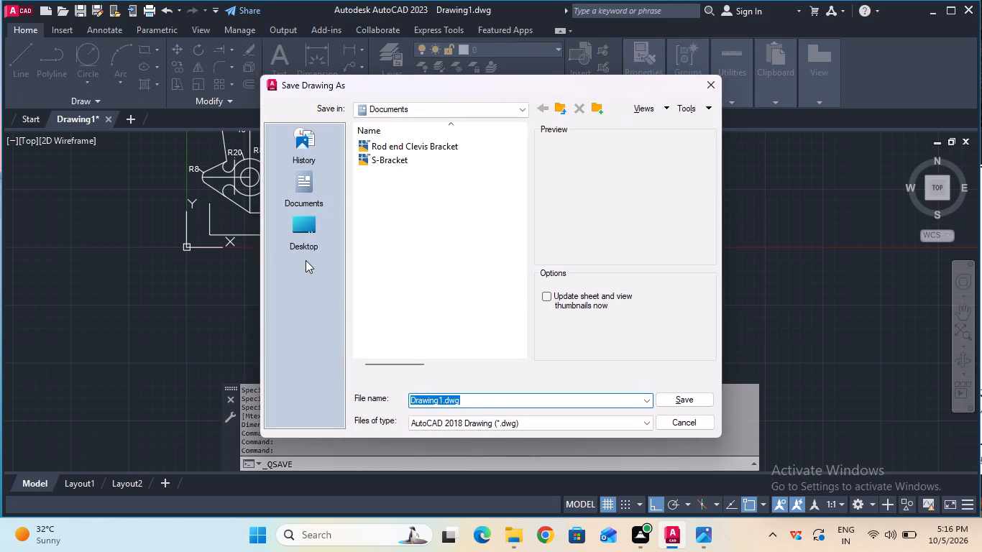
pyautogui.press('BackSpace')
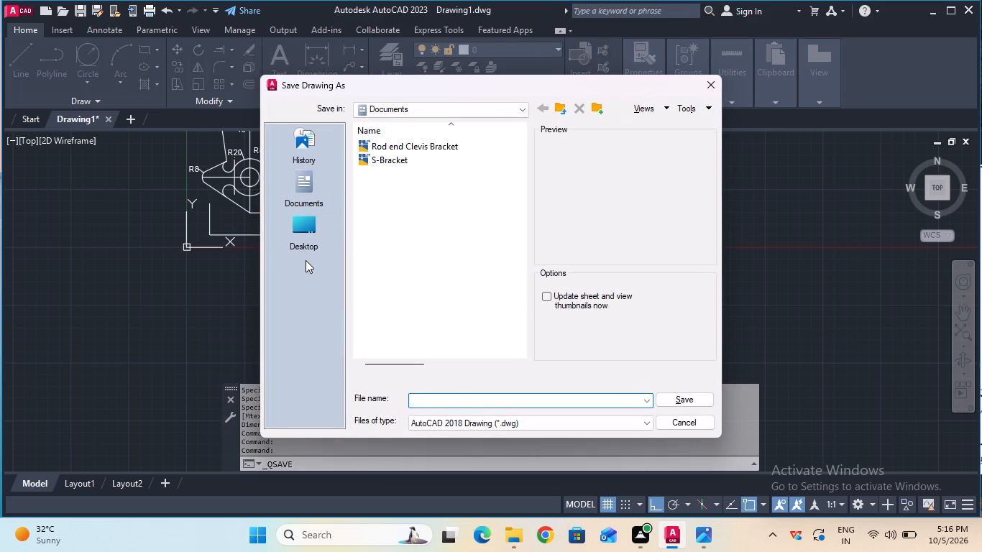
pyautogui.press('m')
pyautogui.write('ec')
pyautogui.write('hanica')
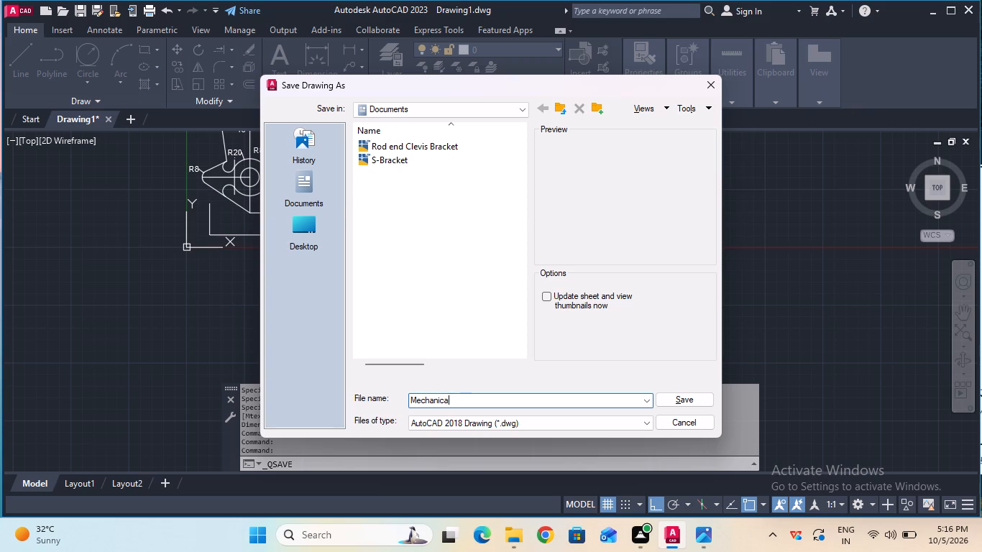
pyautogui.press('l')
pyautogui.press('space')
pyautogui.press('p')
pyautogui.write('ivot')
pyautogui.press('space')
pyautogui.press('l')
pyautogui.write('ever')
pyautogui.click(661, 397)
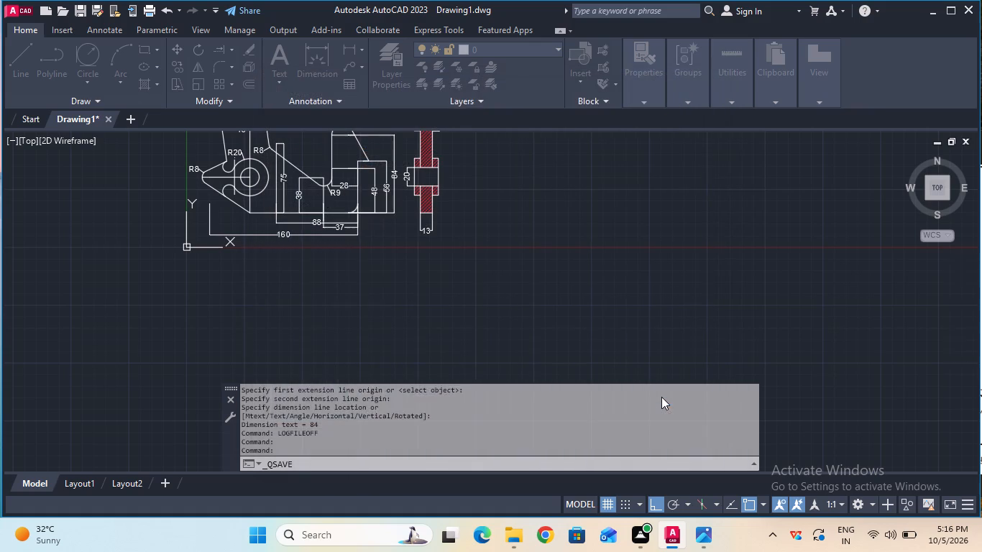
# Start a plot of the model on landscape ISO A4 (297.00 x 210.00 MM) paper with the plot centred.
pyautogui.keyDown('ctrl'); pyautogui.scroll(-3, 393, 217); pyautogui.keyUp('ctrl')
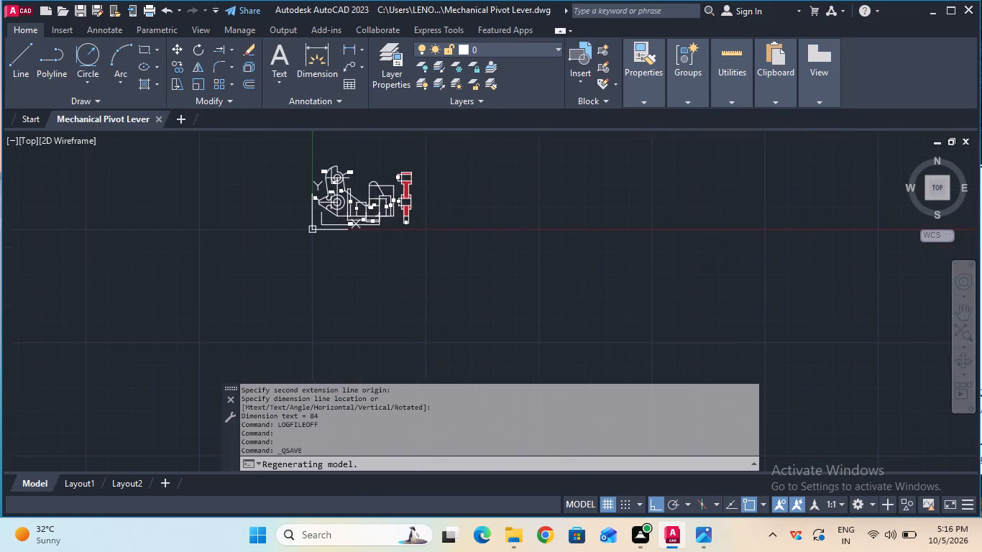
pyautogui.keyDown('ctrl'); pyautogui.scroll(-1, 393, 217); pyautogui.keyUp('ctrl')
pyautogui.keyDown('ctrl'); pyautogui.scroll(2, 380, 190); pyautogui.keyUp('ctrl')
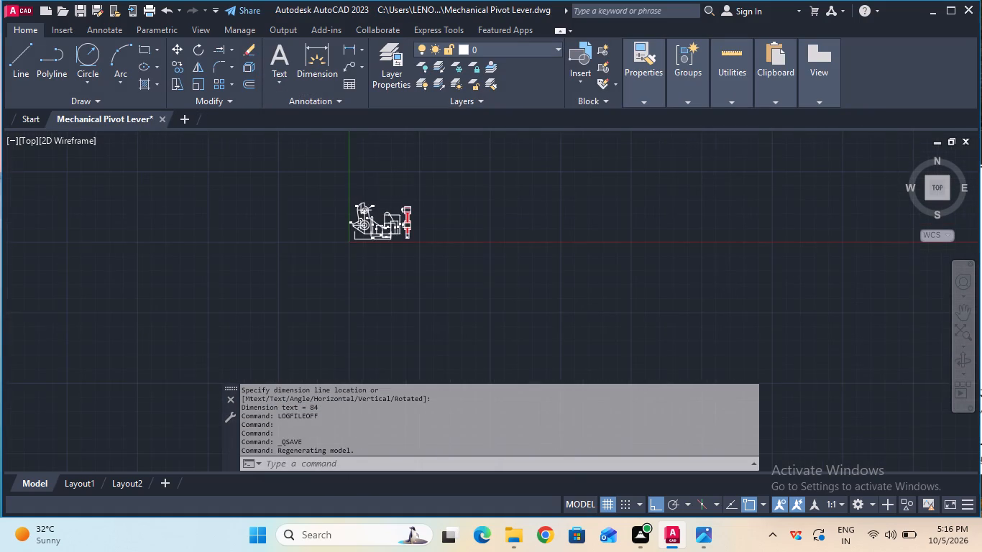
pyautogui.keyDown('ctrl'); pyautogui.scroll(1, 380, 190); pyautogui.keyUp('ctrl')
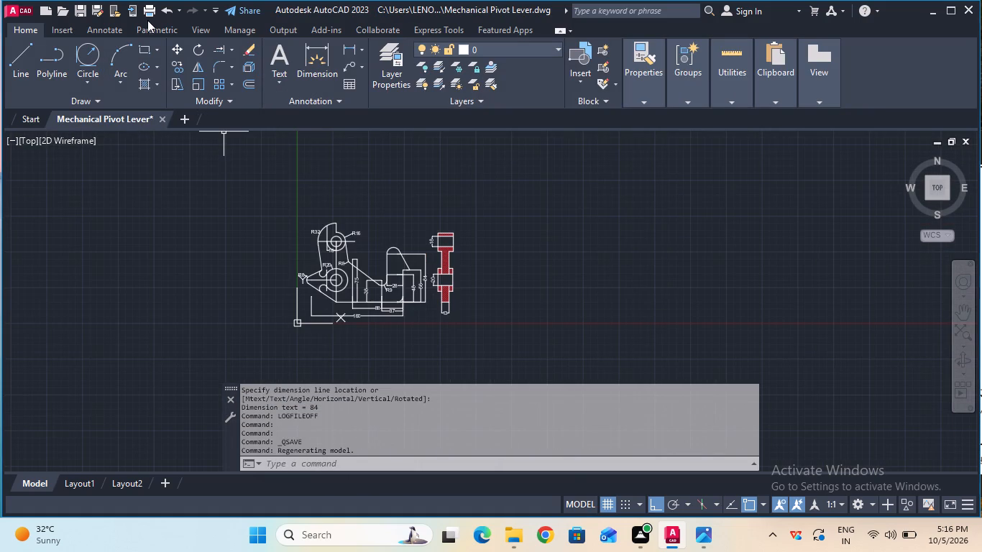
pyautogui.doubleClick(148, 15)
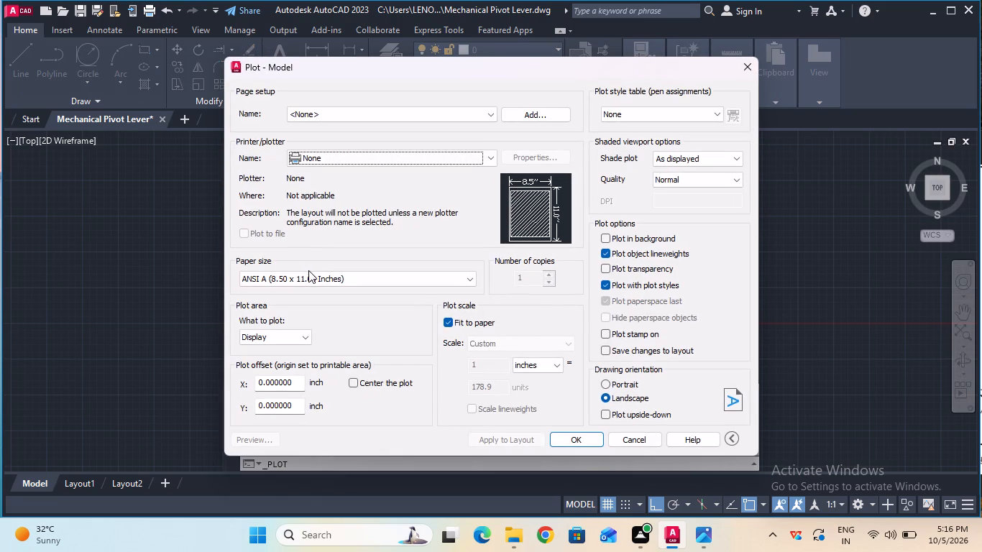
pyautogui.click(311, 272)
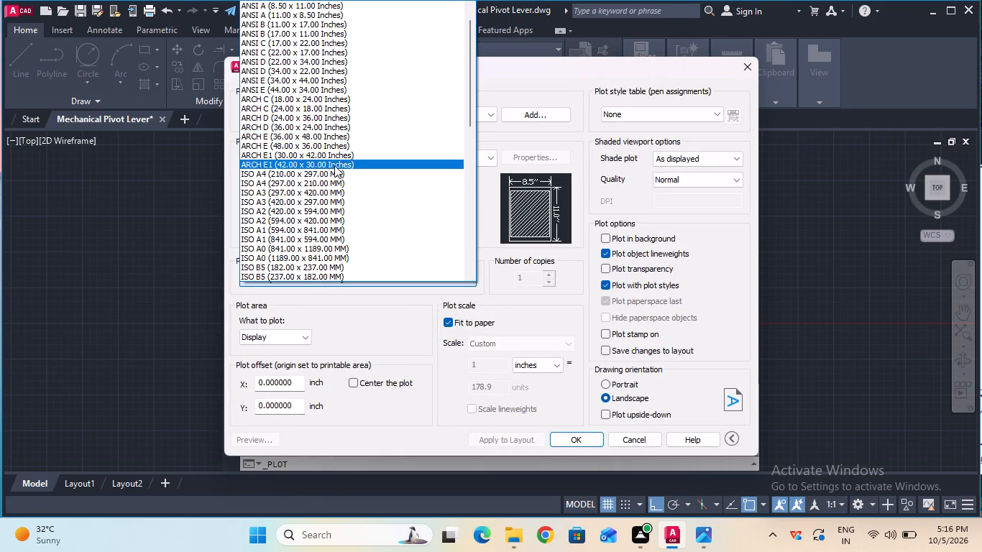
pyautogui.click(336, 183)
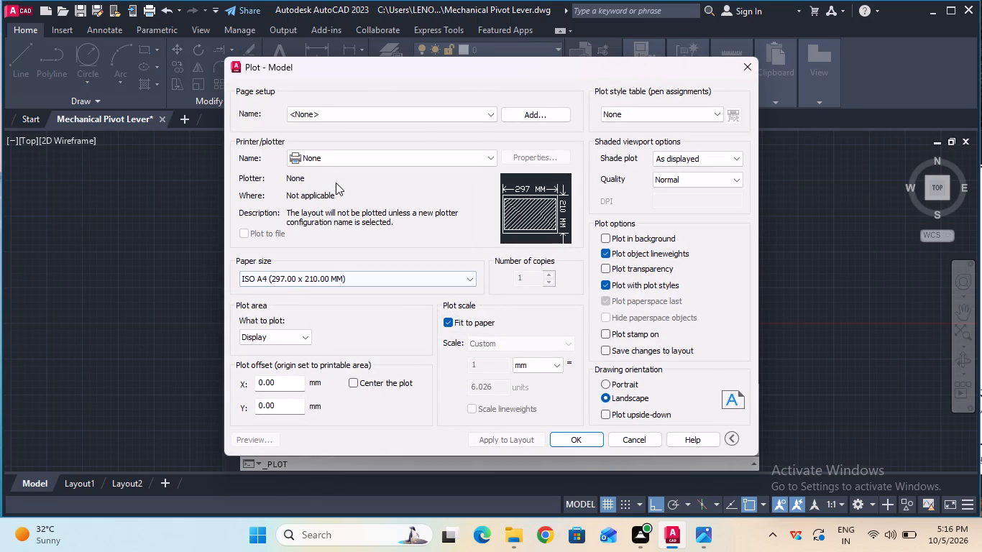
pyautogui.click(355, 385)
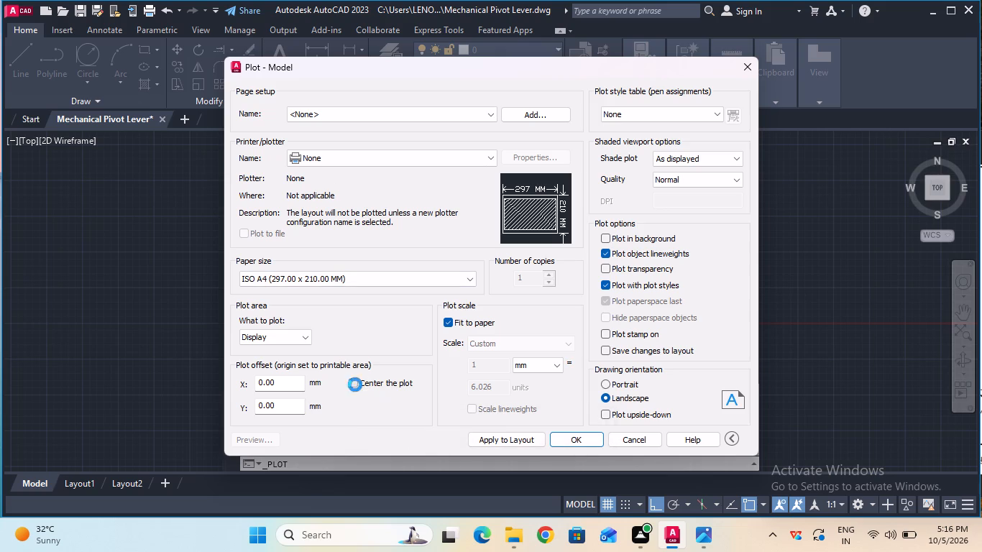
# Set the plot area to a window enclosing the whole dimensioned profile and the section view.
pyautogui.click(306, 342)
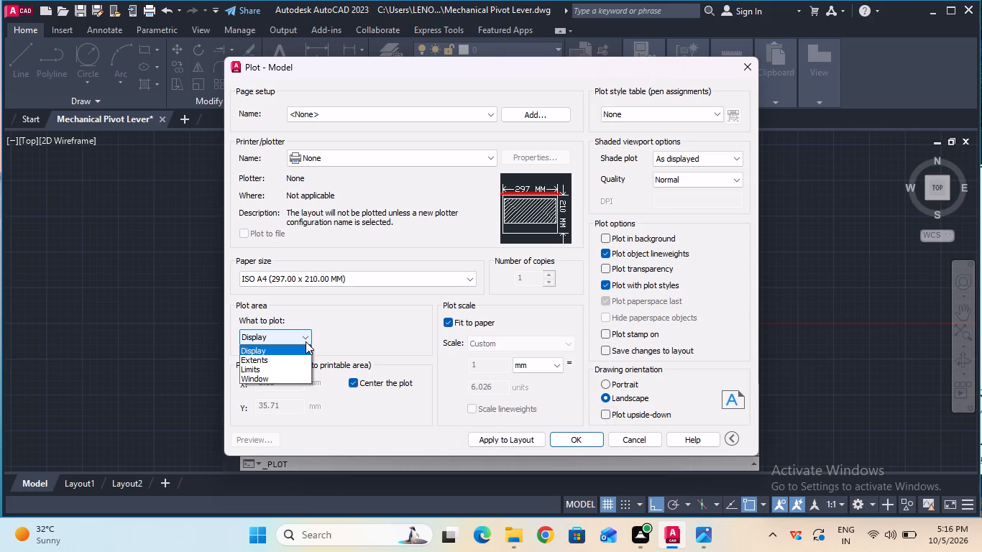
pyautogui.click(304, 375)
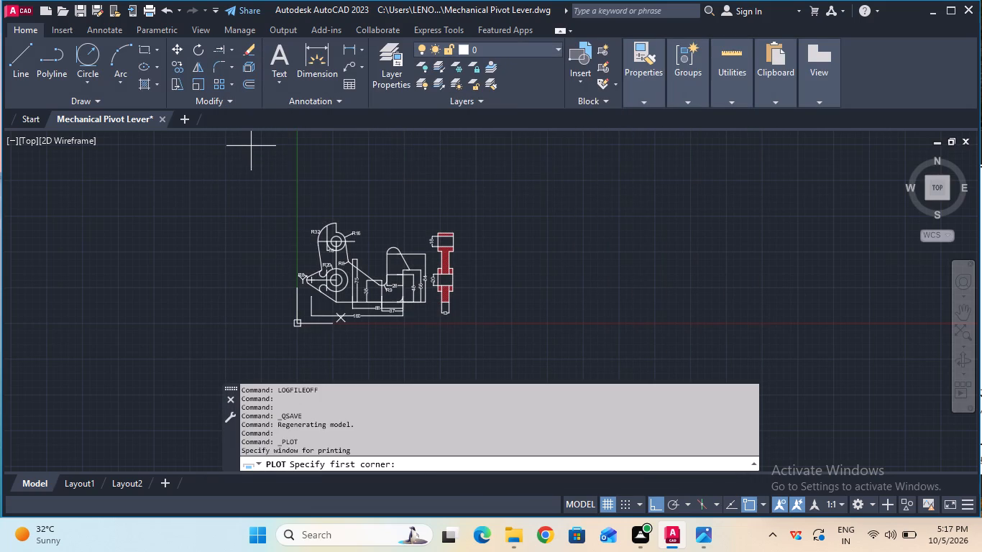
pyautogui.click(251, 146)
pyautogui.click(520, 368)
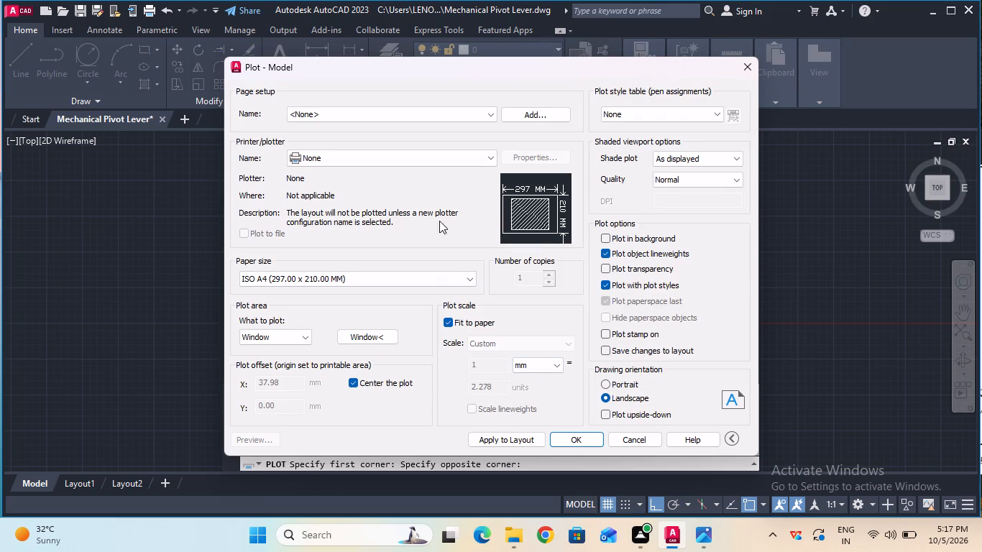
# Plot with DWG To PDF.pc3 to Mechanical Pivot Lever-Model.pdf in Documents, and close the PDF when it opens.
pyautogui.click(460, 162)
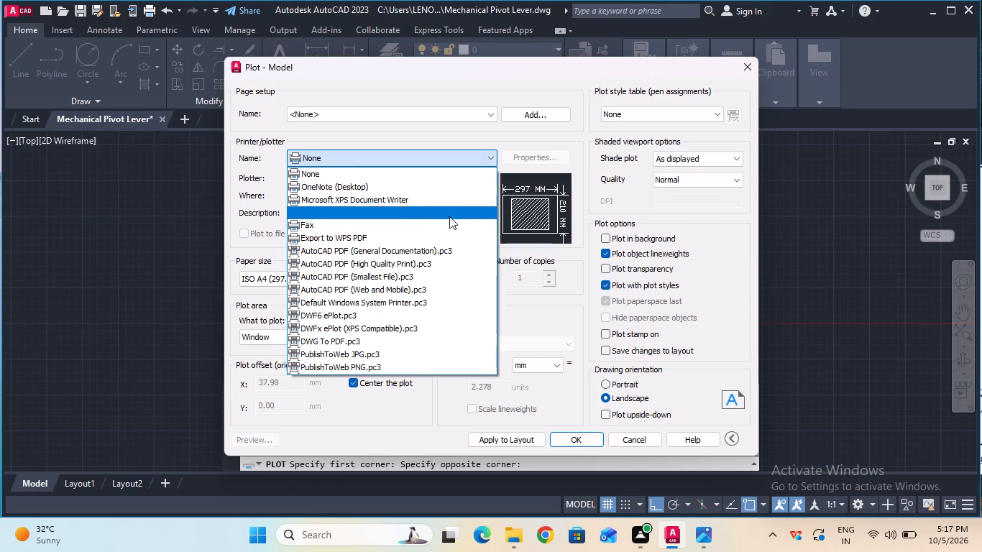
pyautogui.click(446, 341)
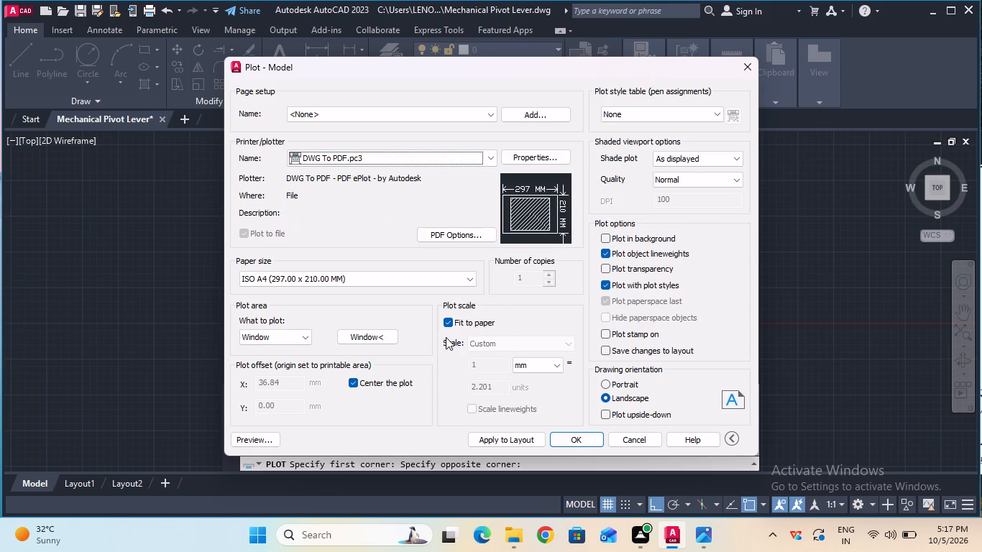
pyautogui.click(584, 436)
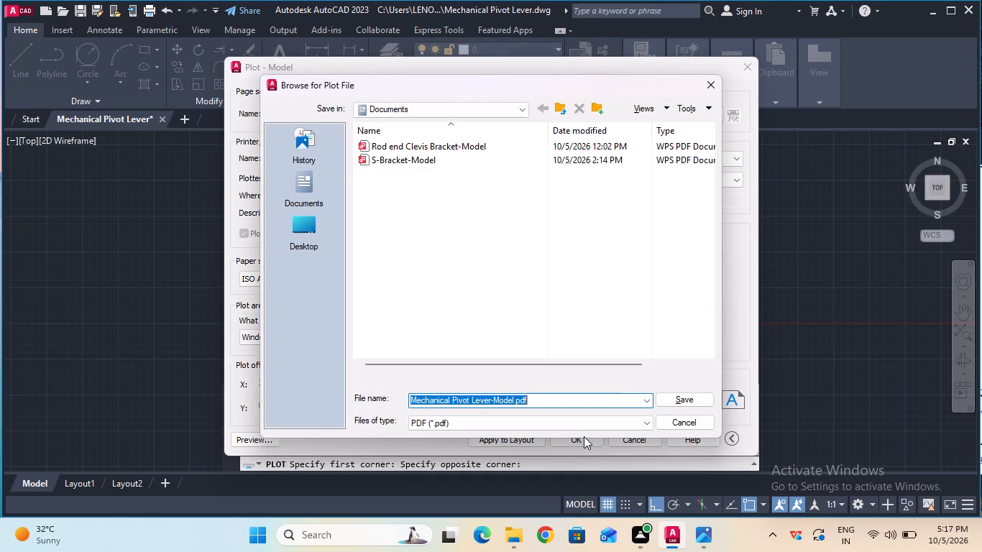
pyautogui.click(669, 395)
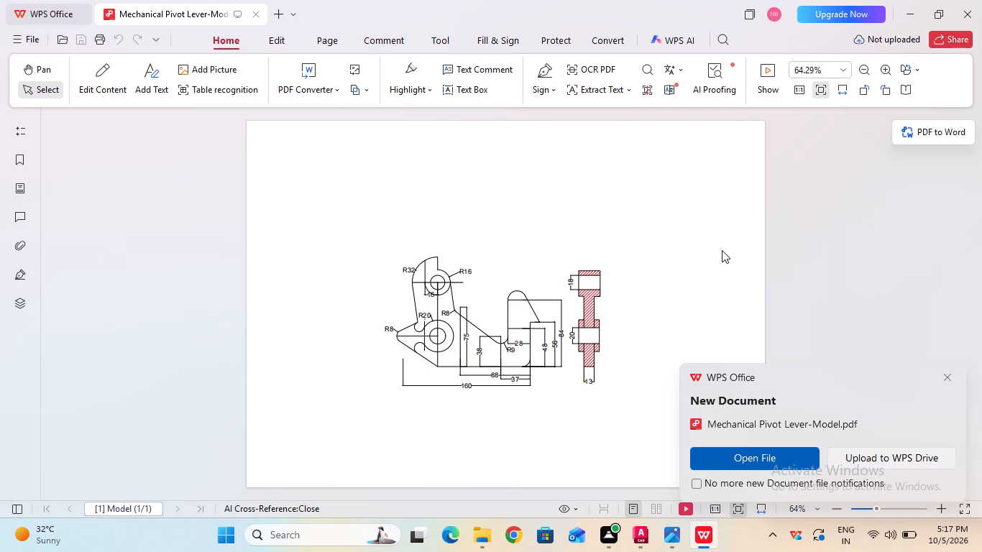
pyautogui.click(955, 17)
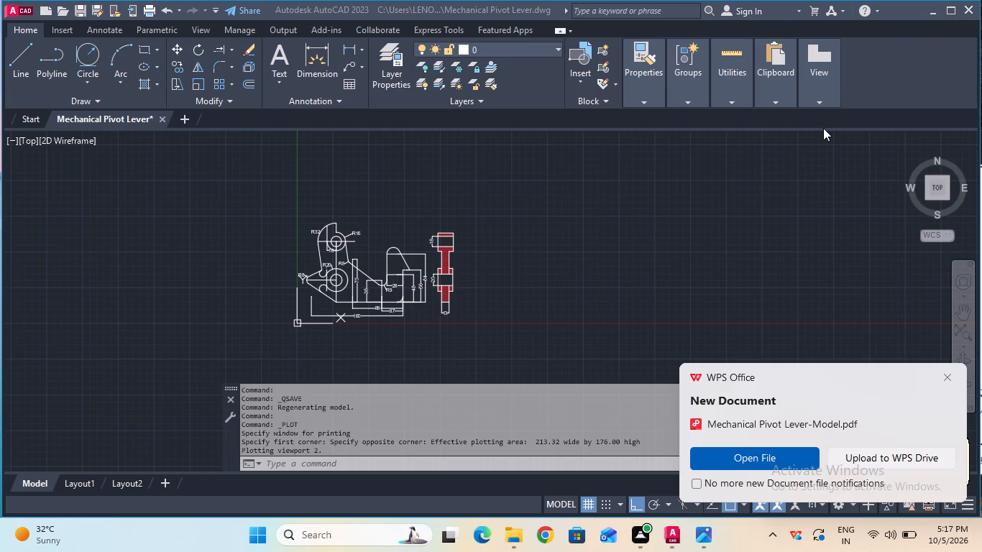
# Exit AutoCAD, saving the changes to the Mechanical Pivot Lever drawing.
pyautogui.click(967, 14)
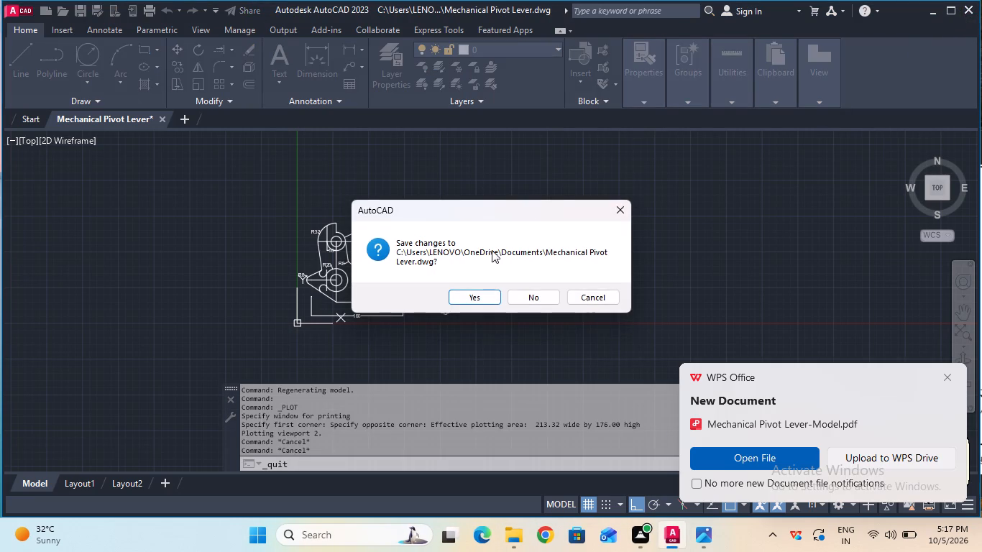
pyautogui.doubleClick(481, 292)
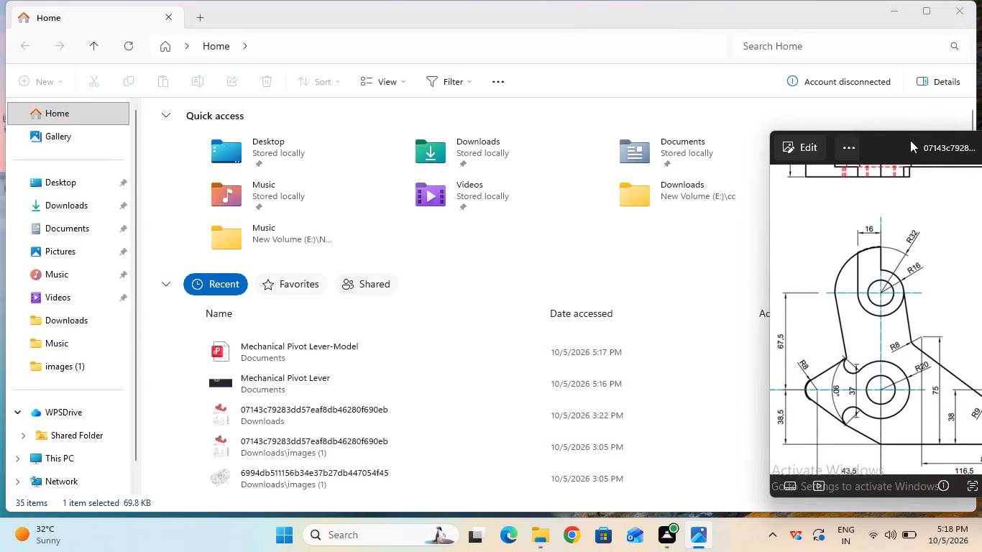
# Resize and move the Photos window showing the reference drawing until it can be closed, and close it.
pyautogui.click(865, 153)
pyautogui.moveTo(770, 282); pyautogui.dragTo(635, 287)
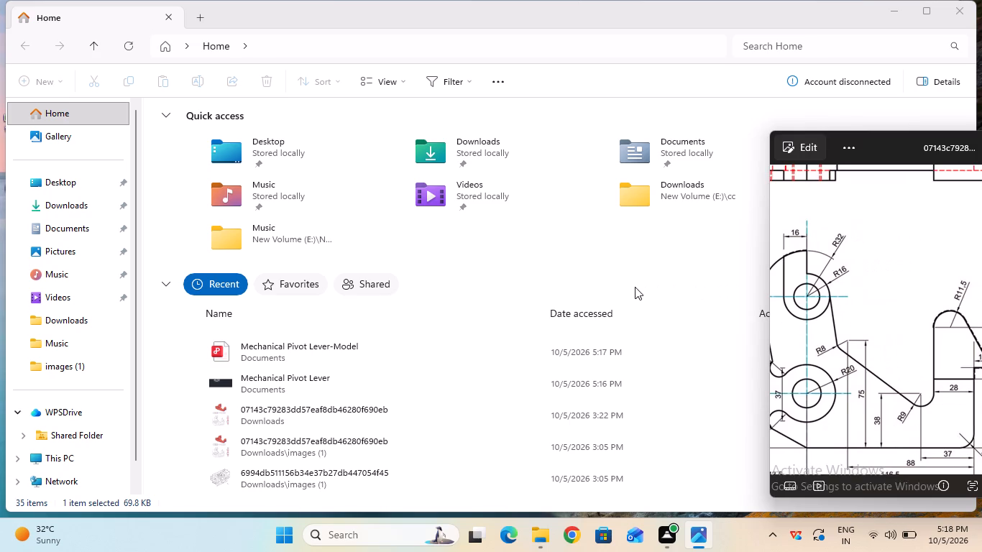
pyautogui.moveTo(768, 252); pyautogui.dragTo(633, 254)
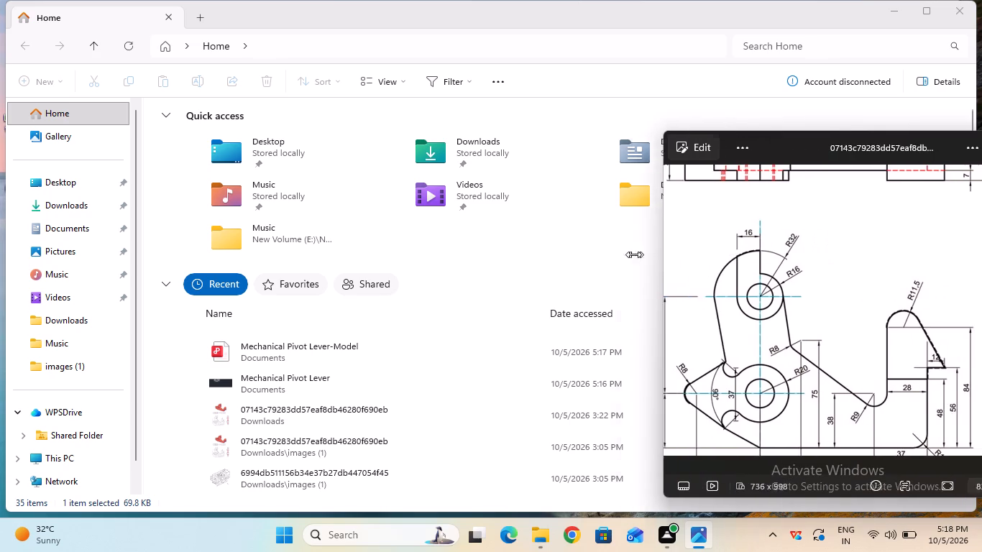
pyautogui.moveTo(633, 254); pyautogui.dragTo(213, 249)
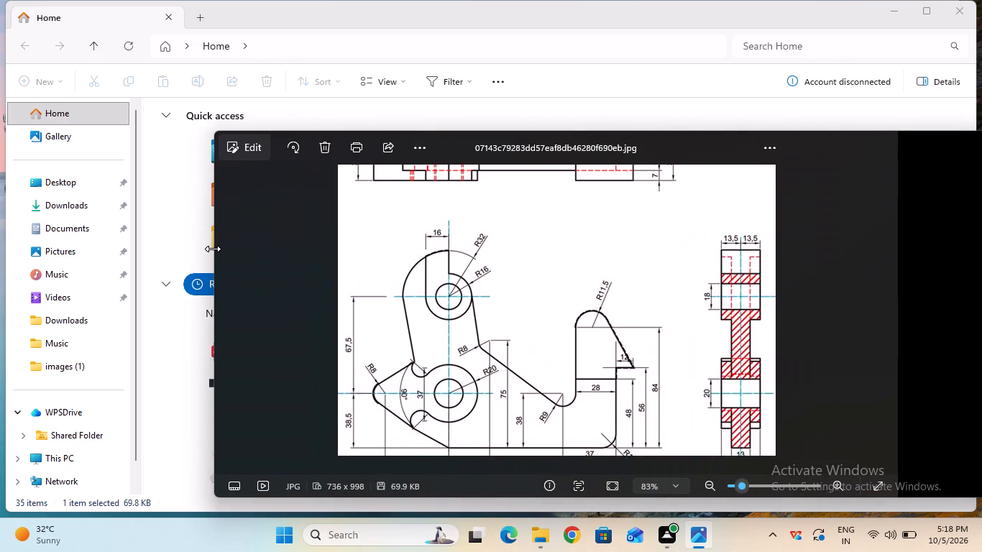
pyautogui.moveTo(213, 249); pyautogui.dragTo(553, 213)
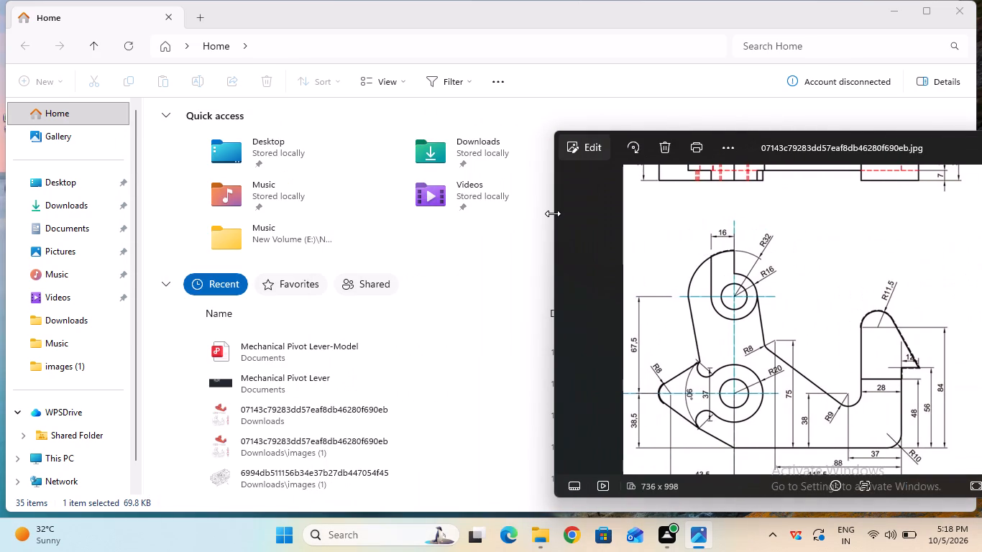
pyautogui.moveTo(553, 213); pyautogui.dragTo(556, 213)
pyautogui.doubleClick(934, 139)
pyautogui.moveTo(934, 139); pyautogui.dragTo(921, 140)
pyautogui.click(957, 29)
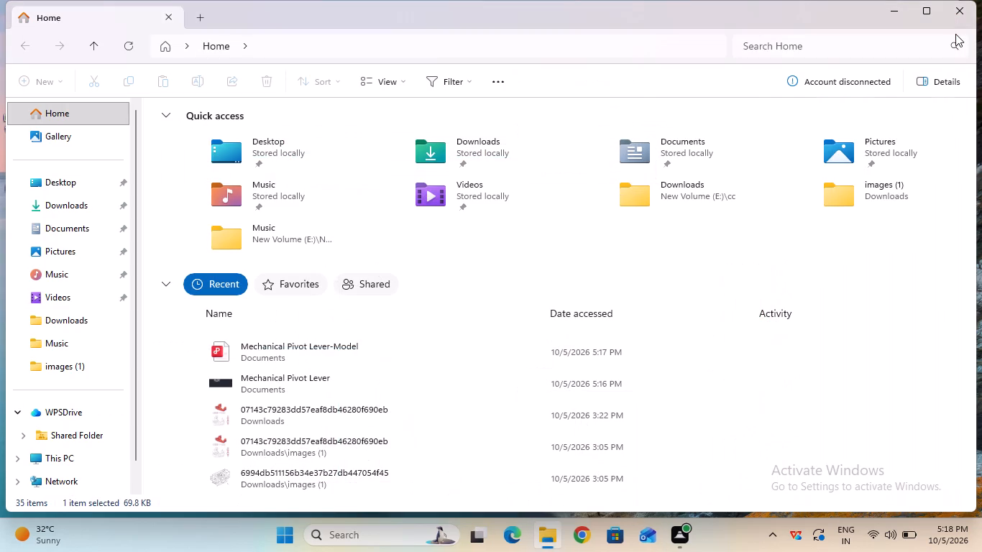